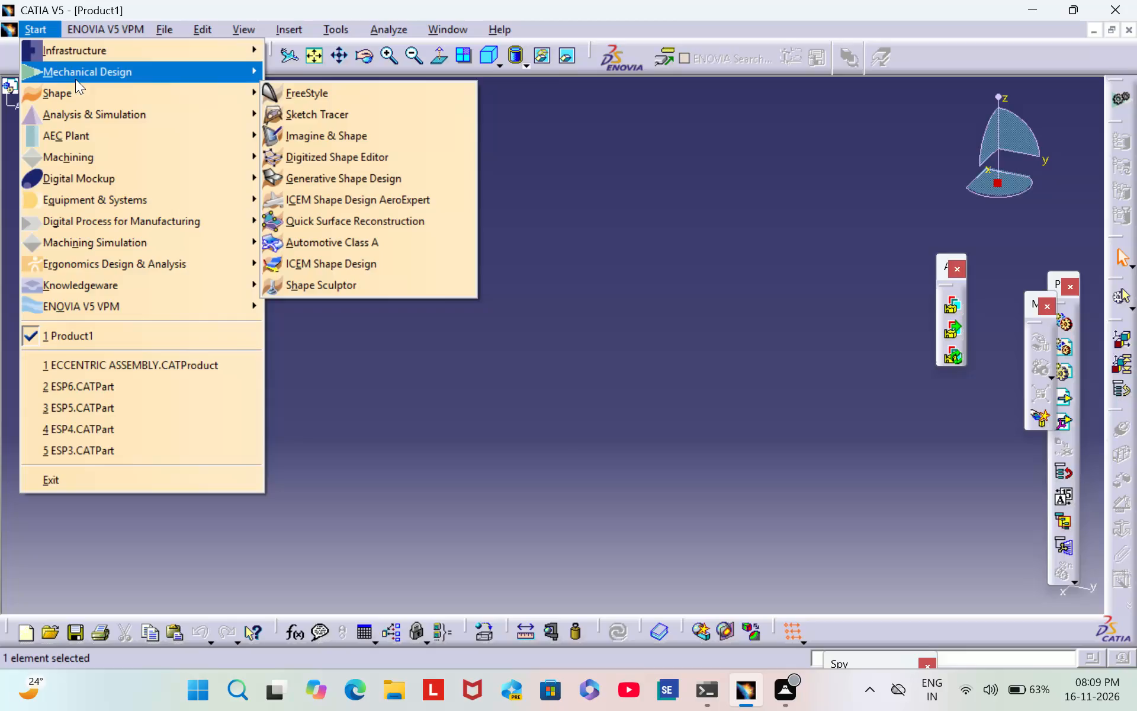
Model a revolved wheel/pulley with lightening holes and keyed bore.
Switch to the Part Design workbench and add a new part to Product1.
{"action": "left_click", "coordinate": [75, 71]}
{"action": "left_click", "coordinate": [369, 75]}
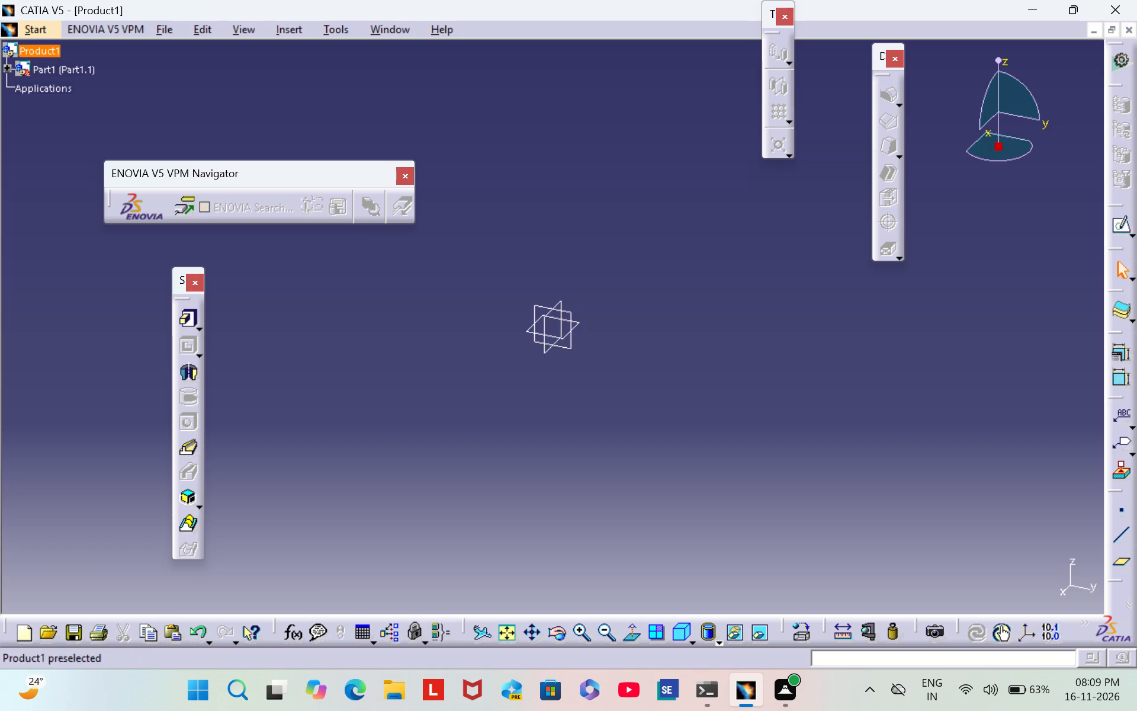
Start a sketch on Part1's zx plane.
{"action": "left_click", "coordinate": [6, 65]}
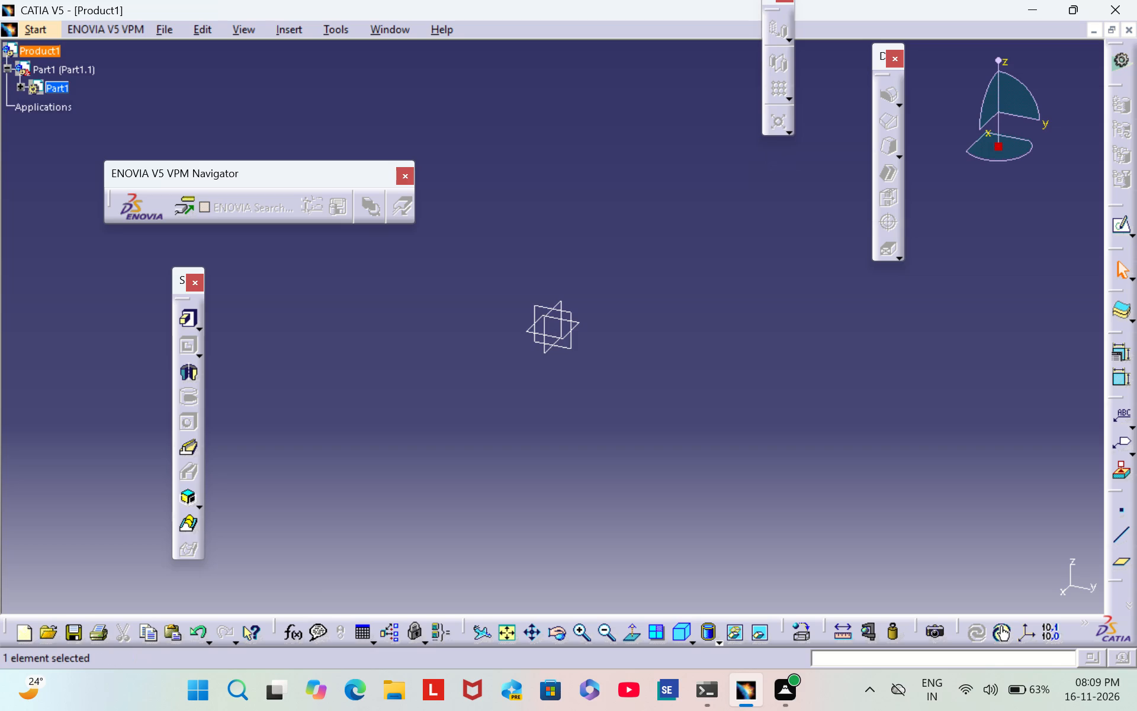
{"action": "left_click", "coordinate": [19, 88]}
{"action": "left_click", "coordinate": [66, 144]}
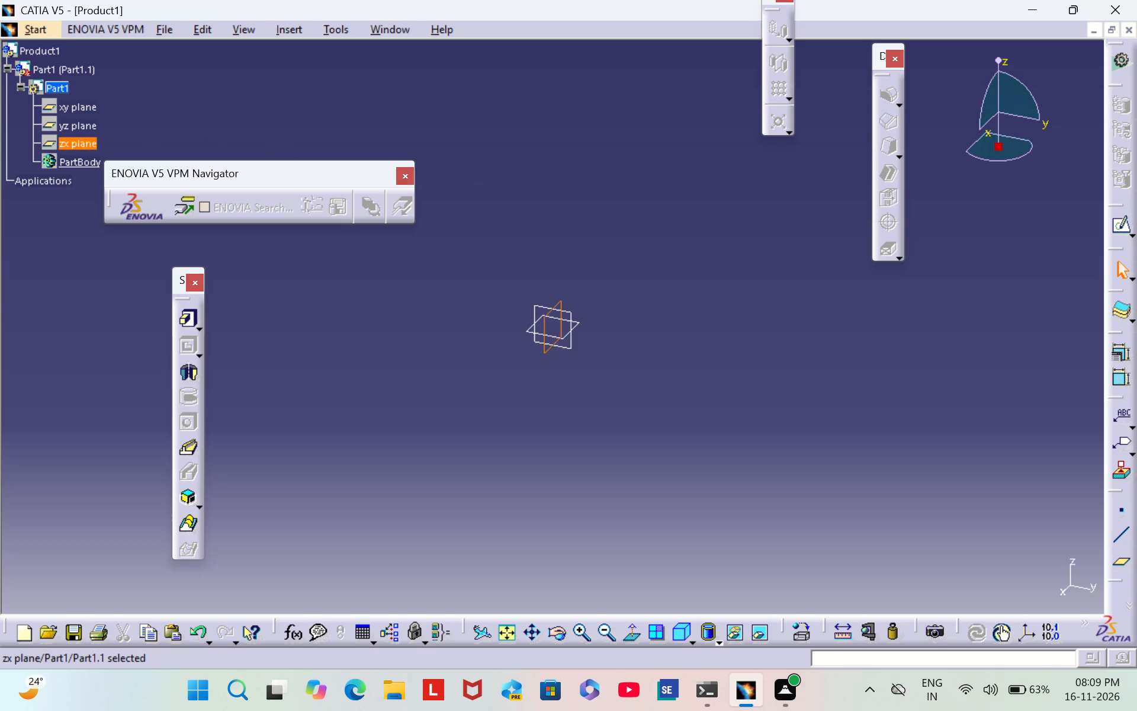
{"action": "left_click", "coordinate": [1117, 224]}
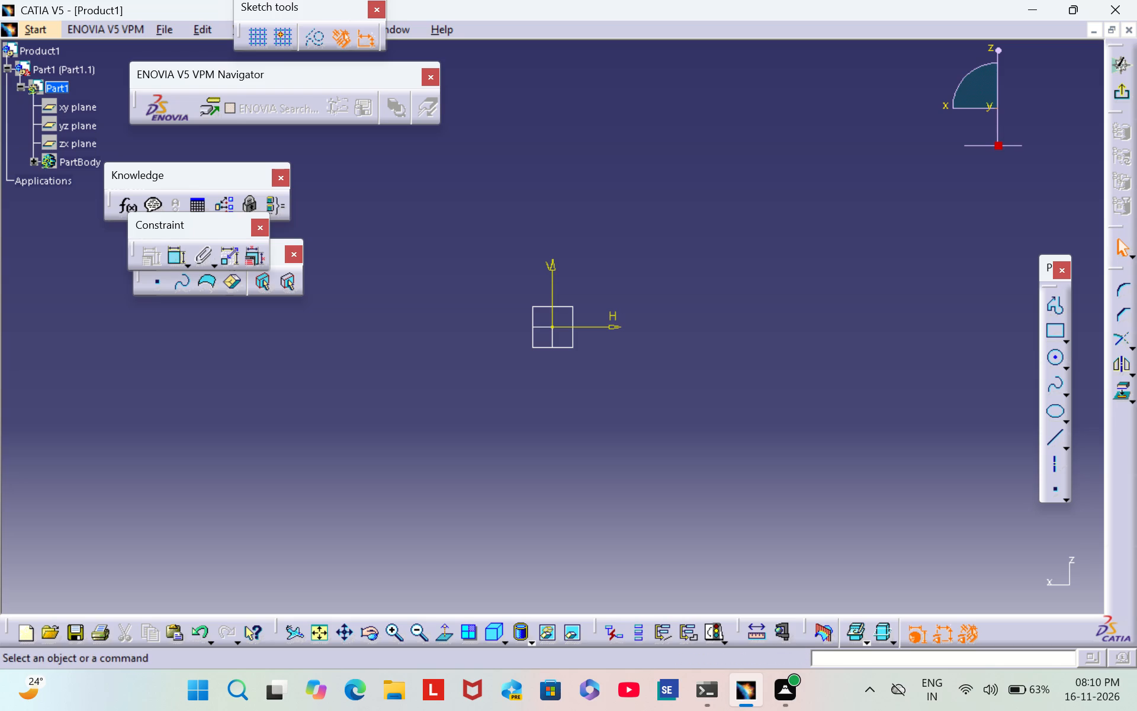
Sketch a closed I-shaped profile about 92 mm wide and 72 mm high, starting and ending on the vertical axis about 13 mm above the origin.
{"action": "left_click", "coordinate": [1048, 309]}
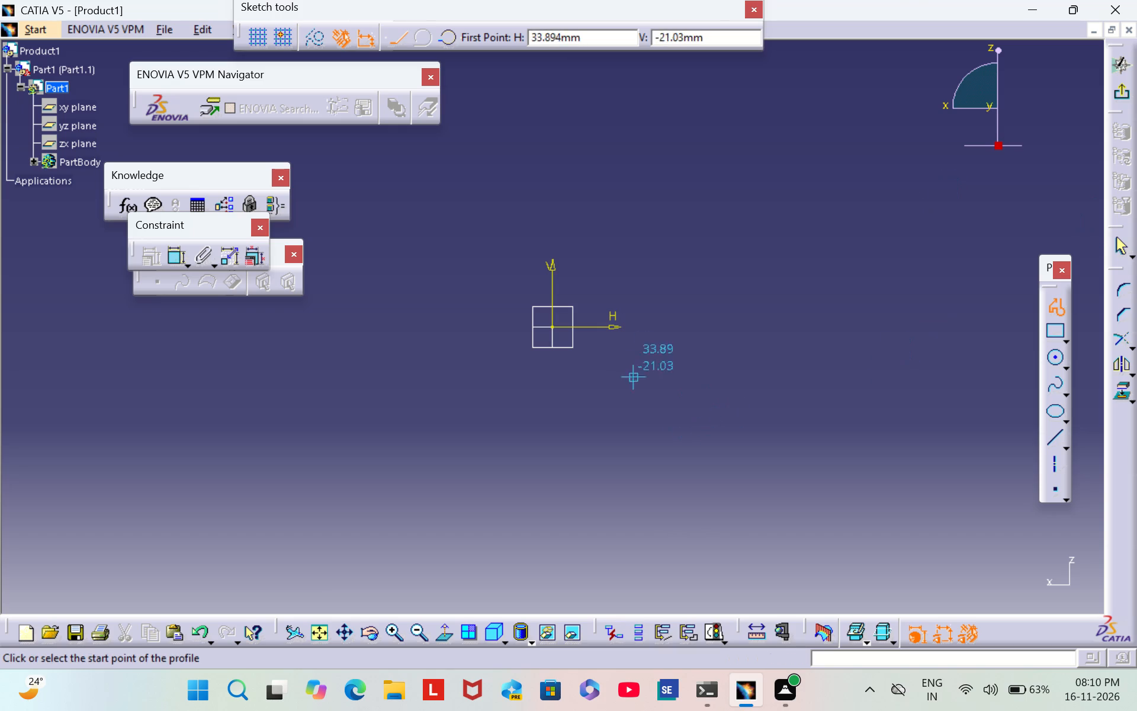
{"action": "left_click", "coordinate": [552, 297]}
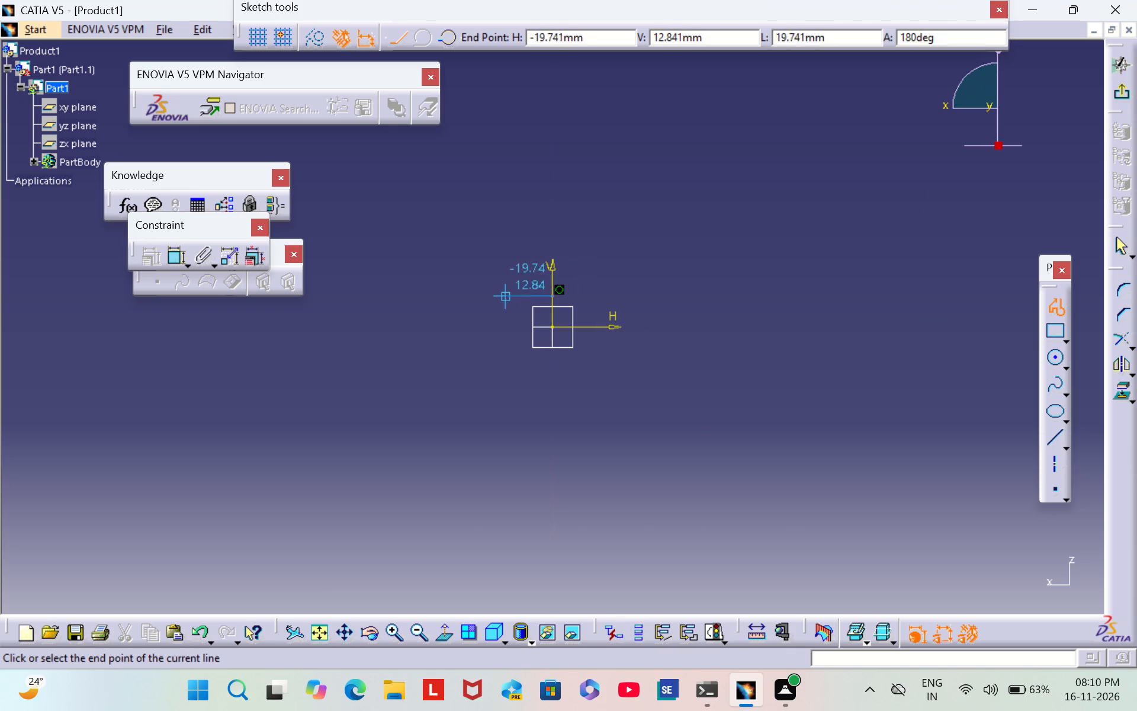
{"action": "left_click", "coordinate": [435, 295]}
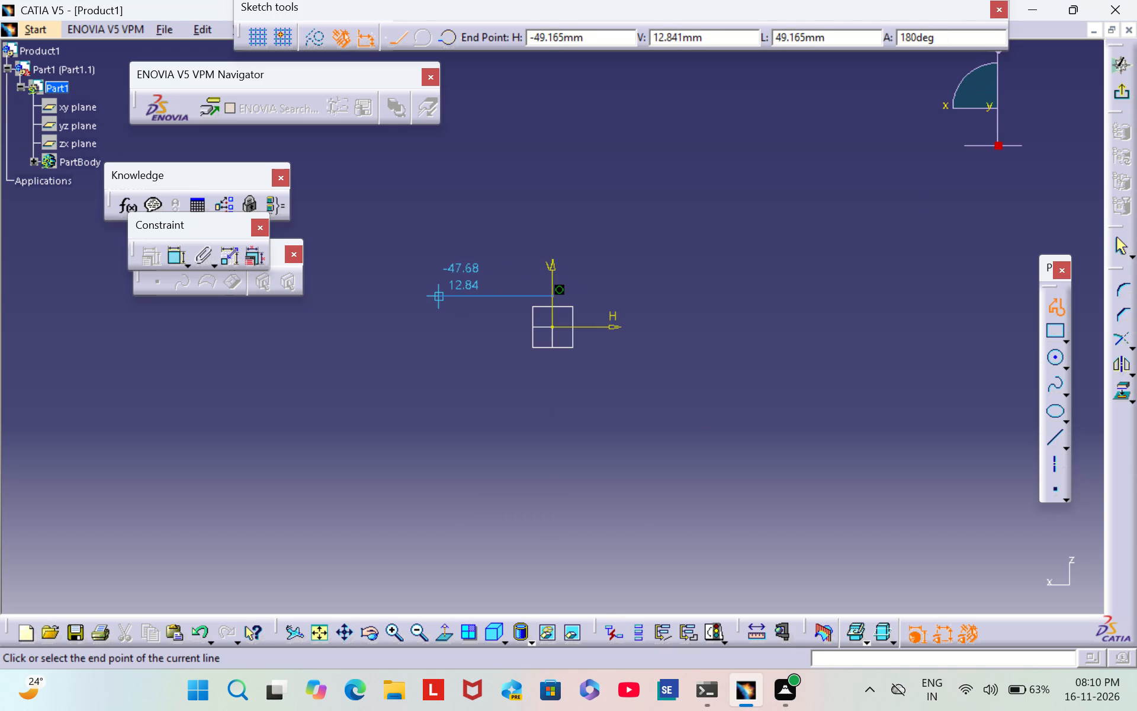
{"action": "left_click", "coordinate": [437, 246]}
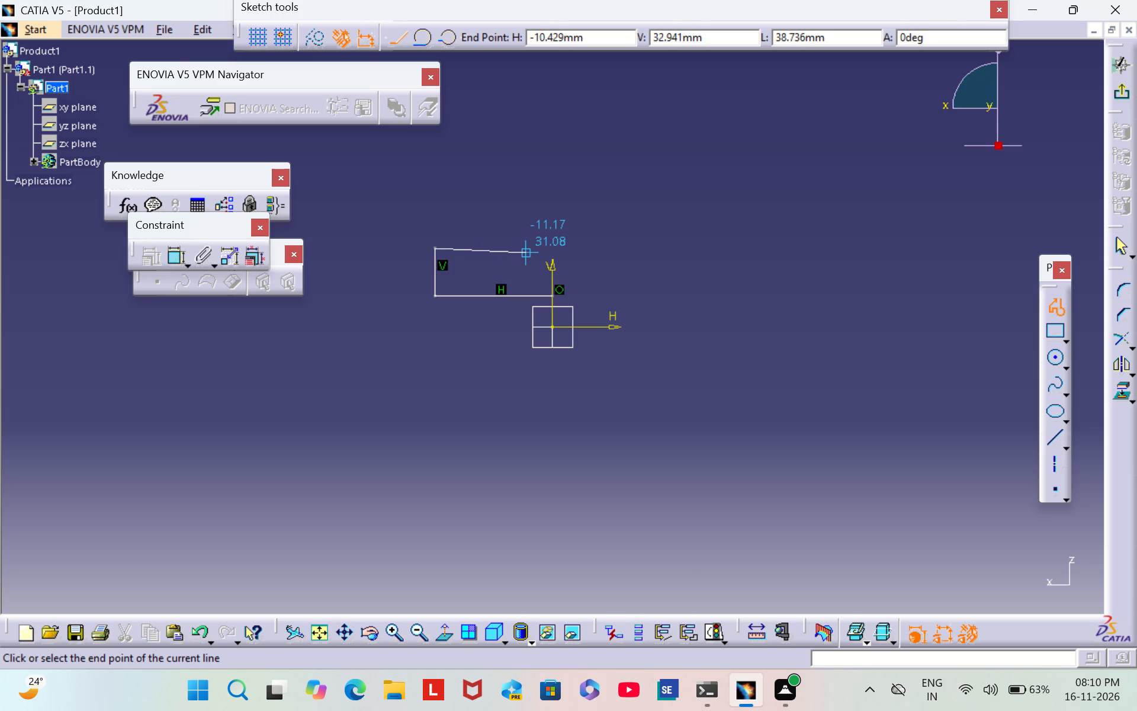
{"action": "left_click", "coordinate": [527, 247]}
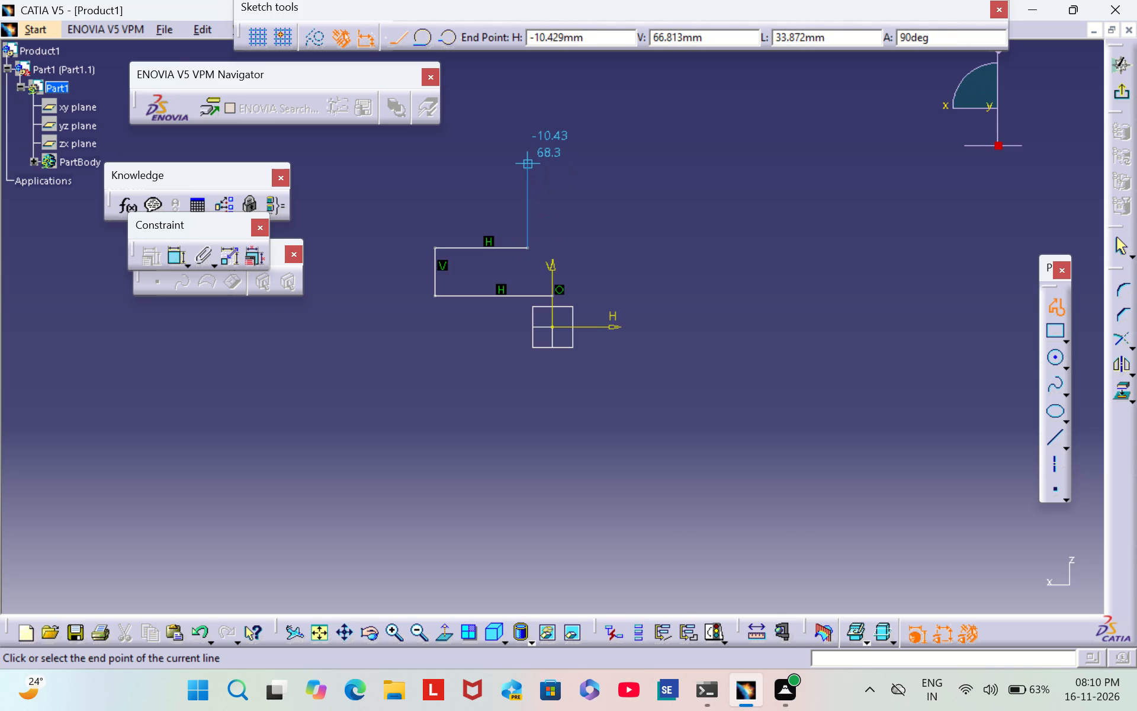
{"action": "left_click", "coordinate": [528, 166]}
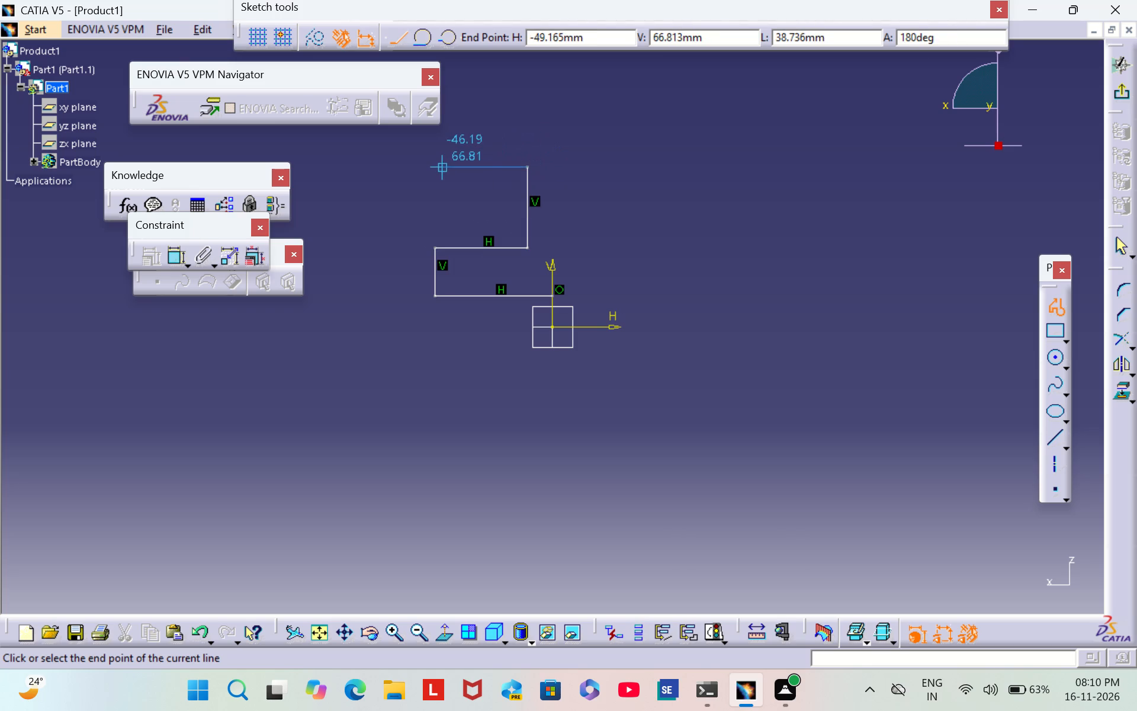
{"action": "left_click", "coordinate": [436, 167]}
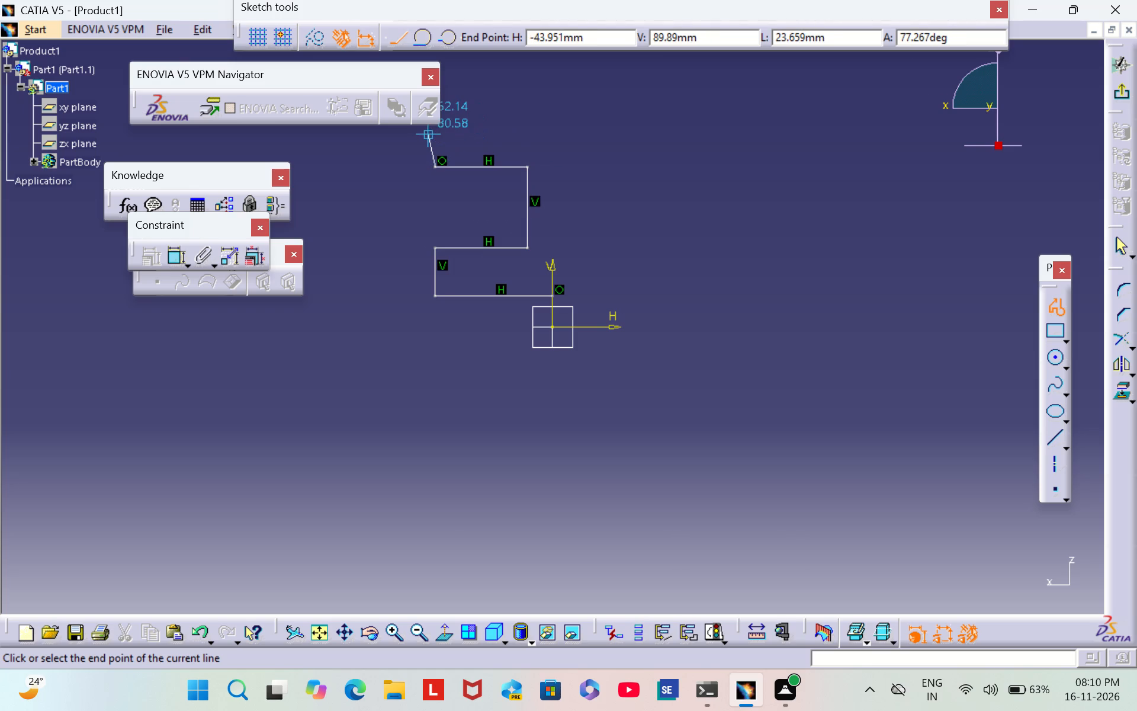
{"action": "left_click_drag", "start_coordinate": [387, 84], "coordinate": [341, 79]}
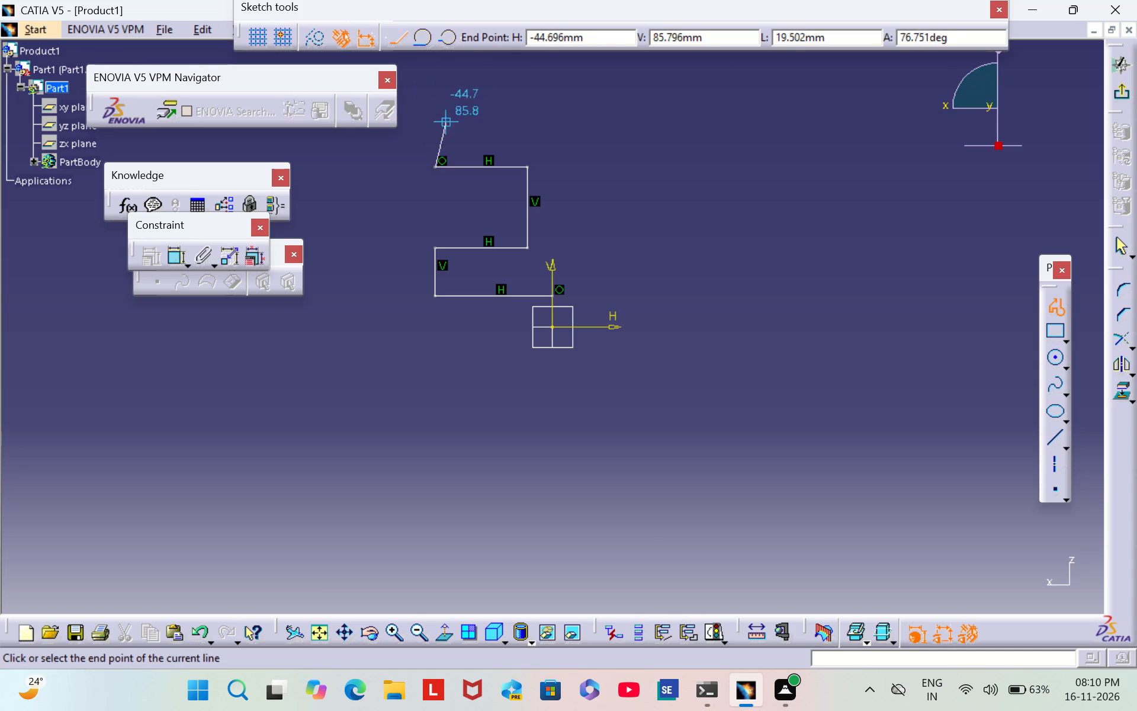
{"action": "left_click", "coordinate": [433, 124]}
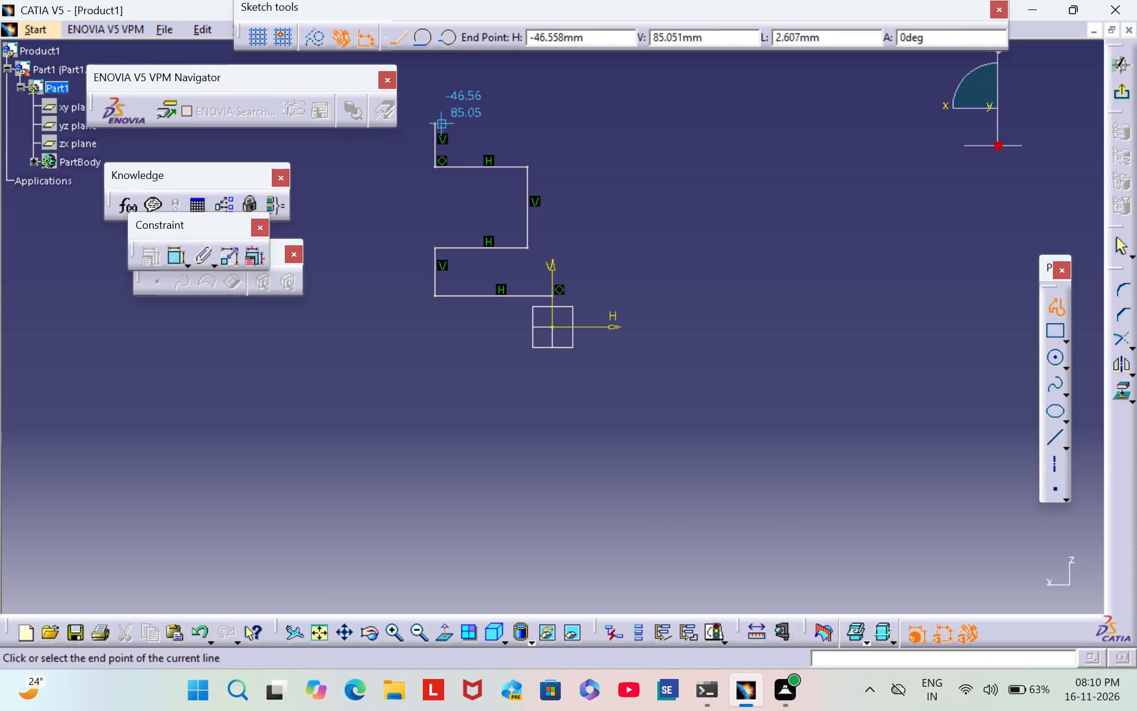
{"action": "left_click", "coordinate": [655, 125]}
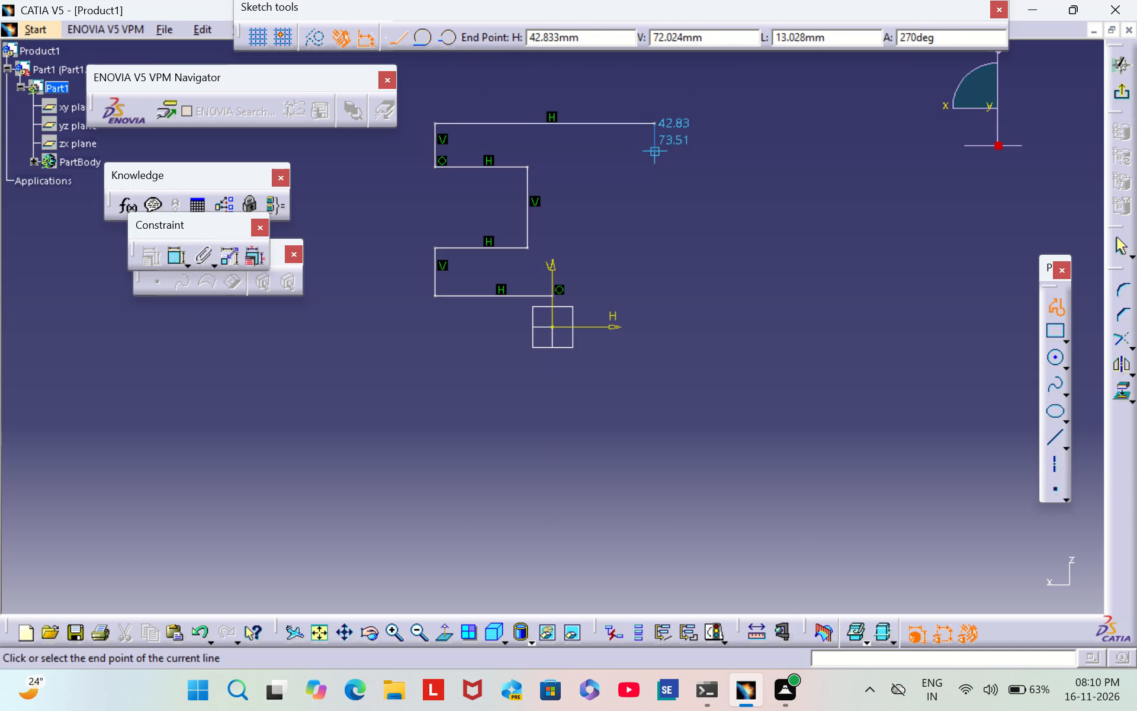
{"action": "left_click", "coordinate": [656, 166]}
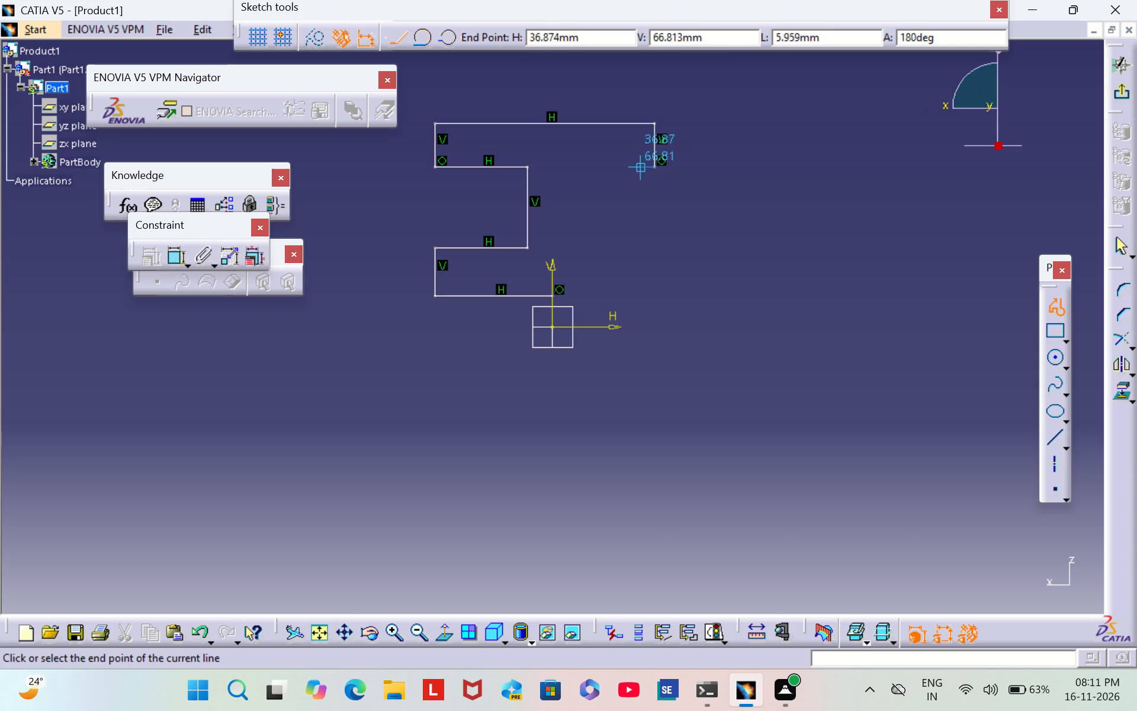
{"action": "left_click", "coordinate": [584, 168]}
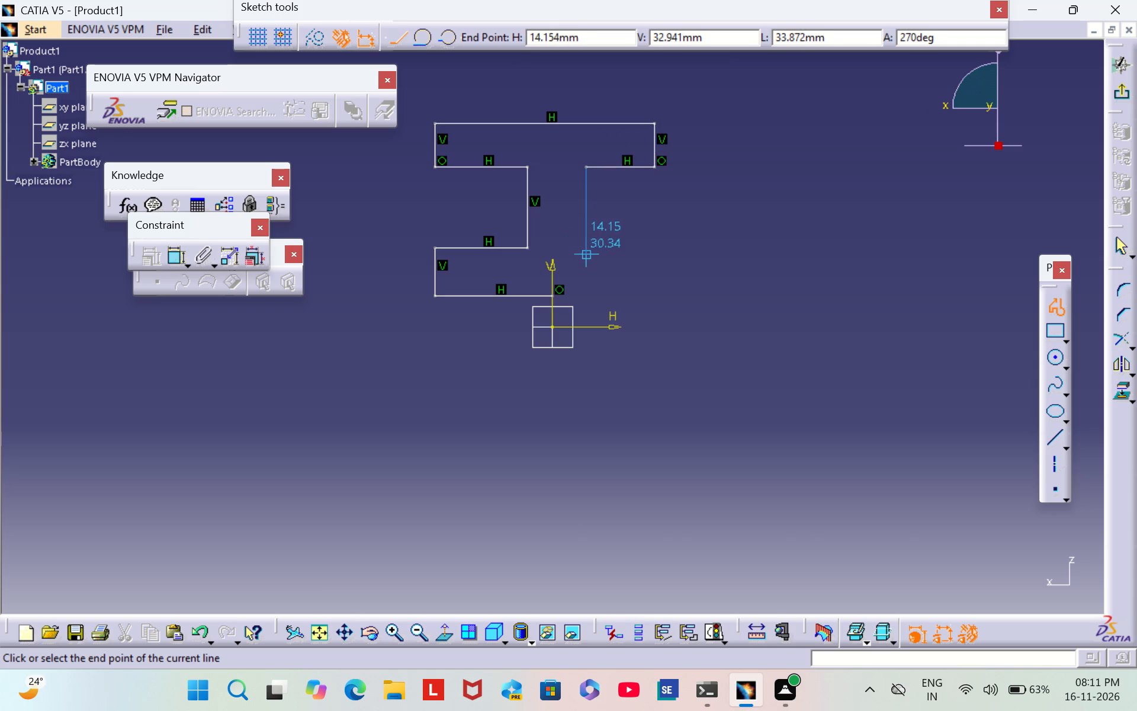
{"action": "left_click", "coordinate": [584, 249]}
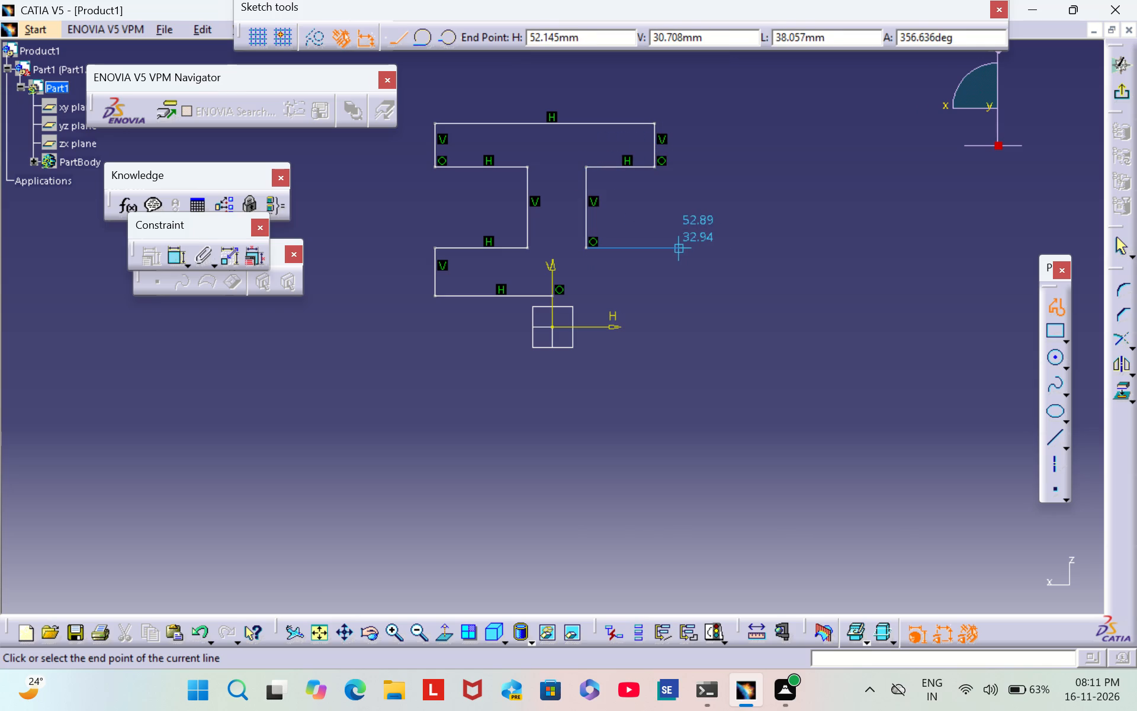
{"action": "left_click", "coordinate": [654, 245]}
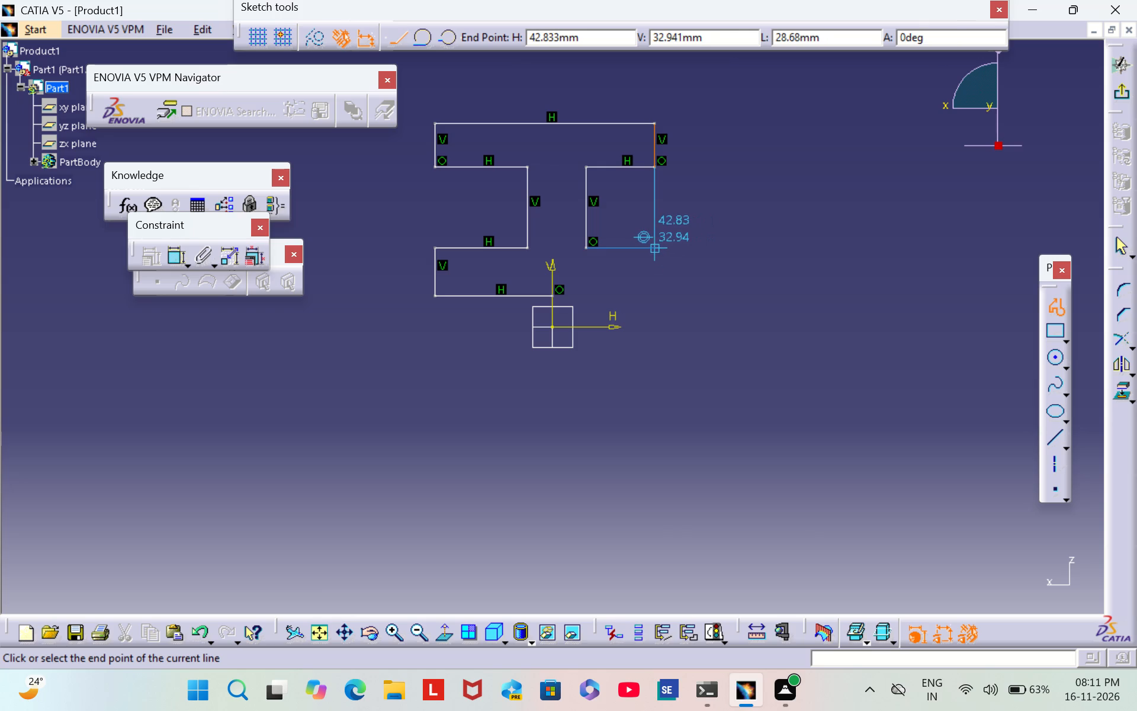
{"action": "left_click", "coordinate": [652, 300]}
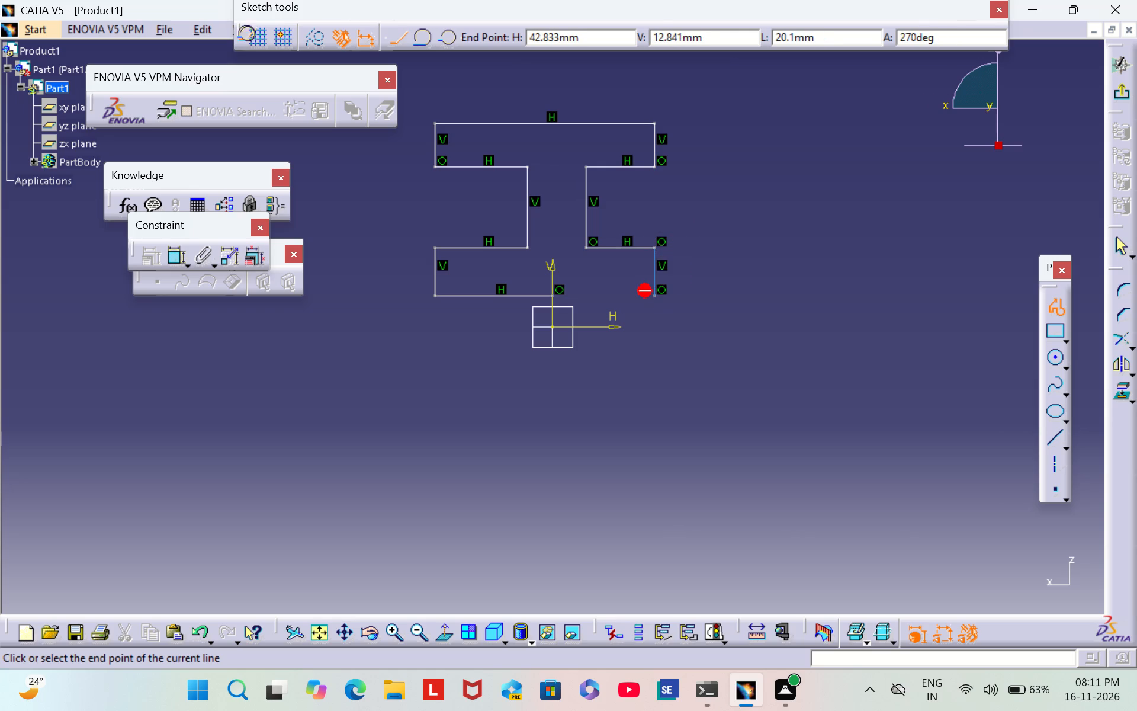
{"action": "left_click", "coordinate": [553, 292]}
{"action": "left_click", "coordinate": [456, 390]}
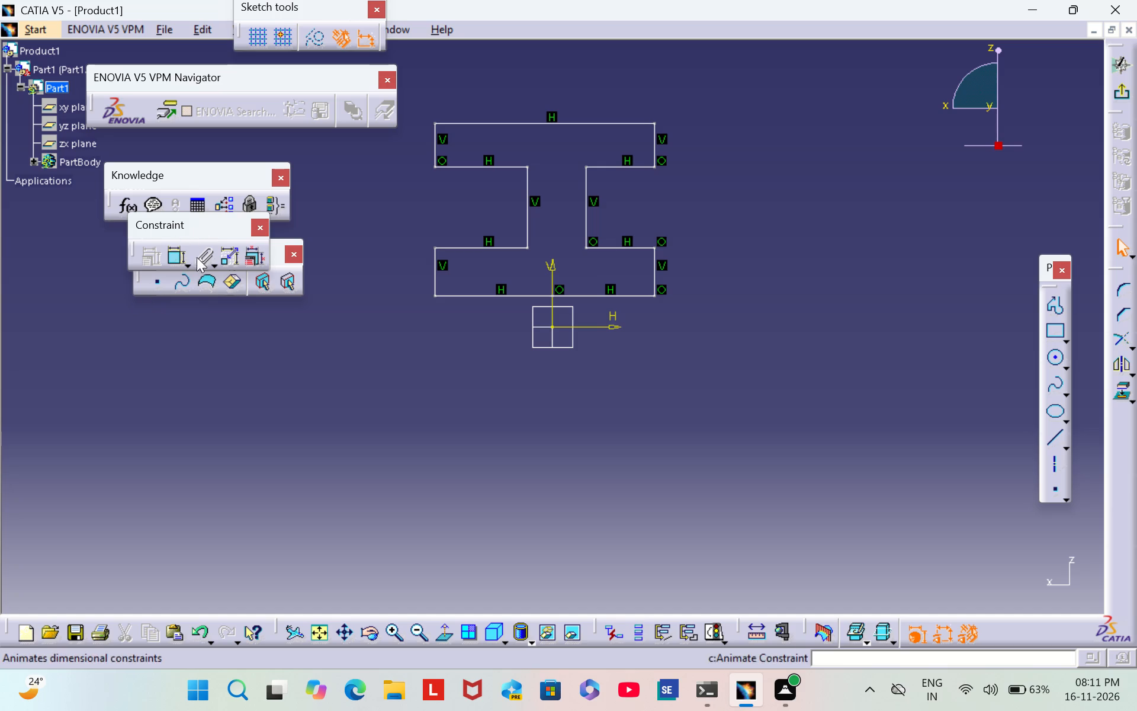
Constrain the end edge of the profile's upper flange to a thickness of 3.125 mm.
{"action": "left_click", "coordinate": [172, 258]}
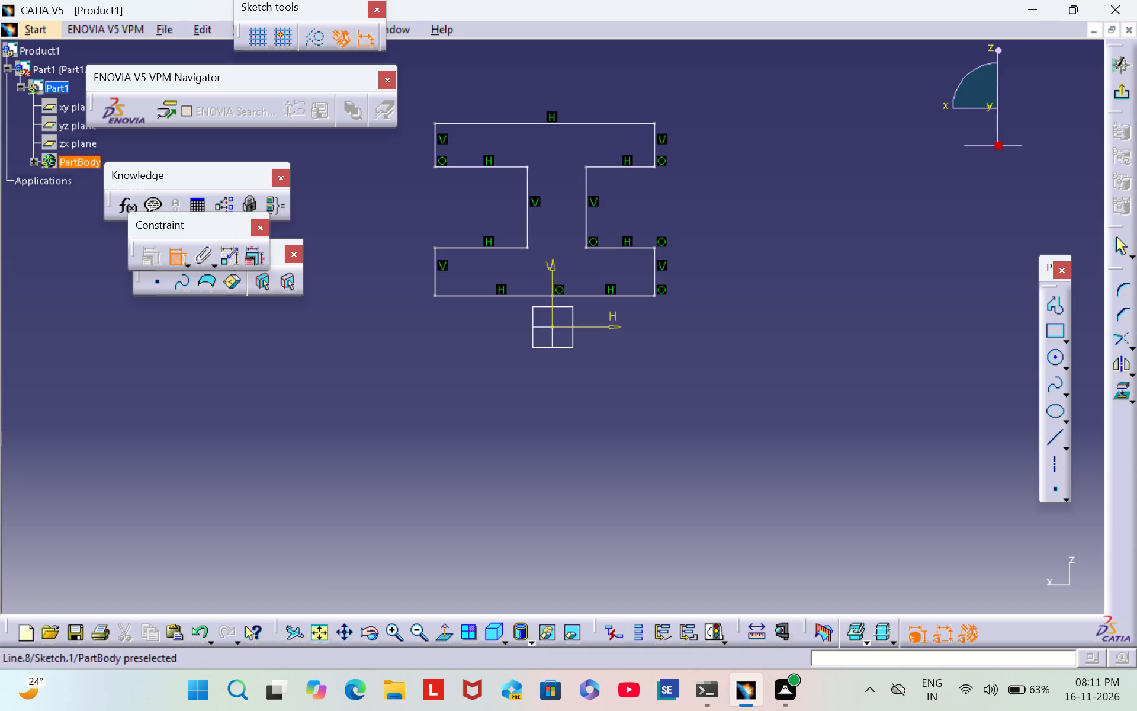
{"action": "left_click", "coordinate": [654, 146]}
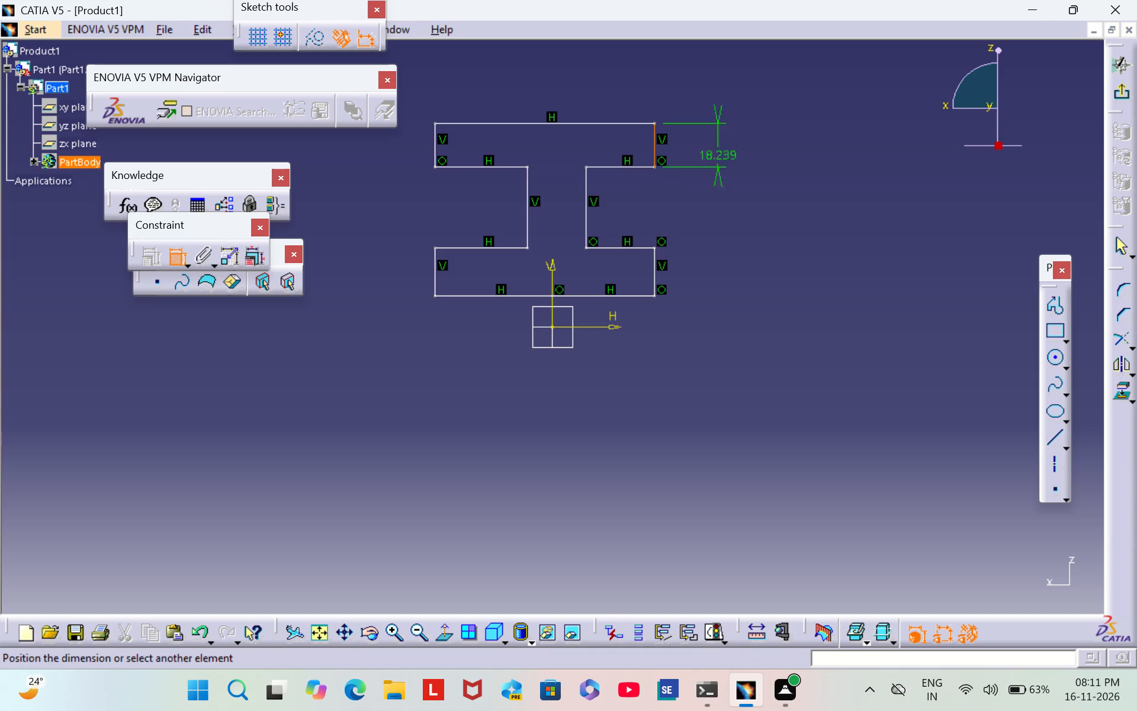
{"action": "left_click", "coordinate": [793, 172]}
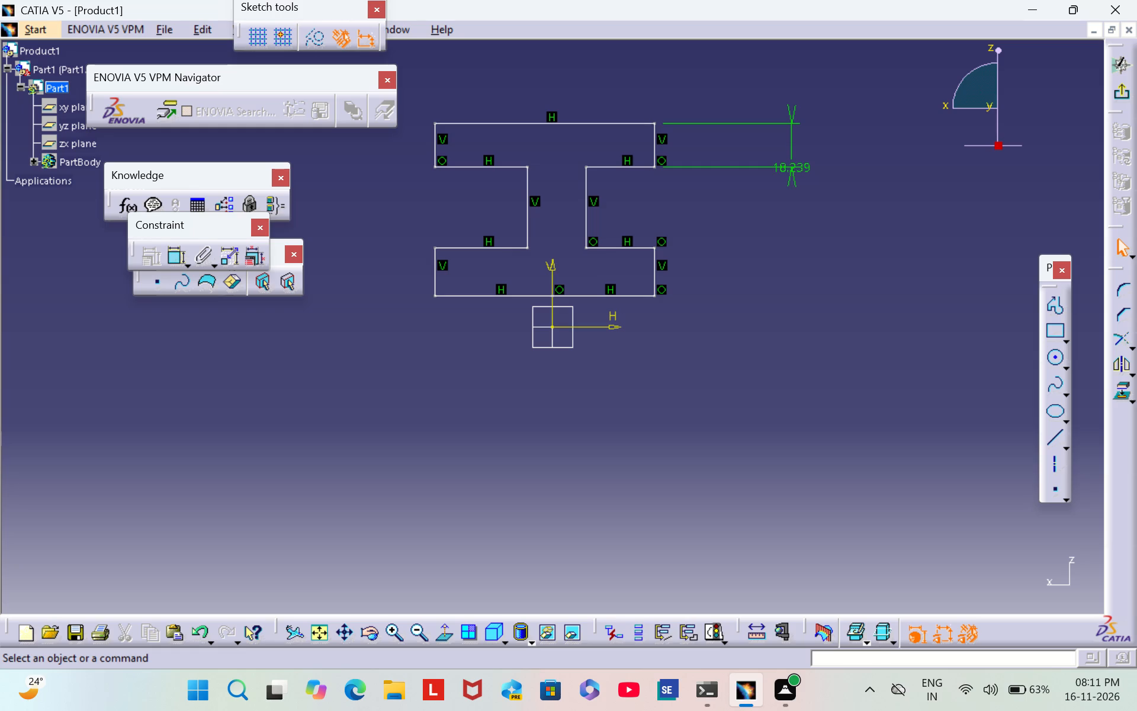
{"action": "double_click", "coordinate": [800, 164]}
{"action": "key", "text": "BackSpace"}
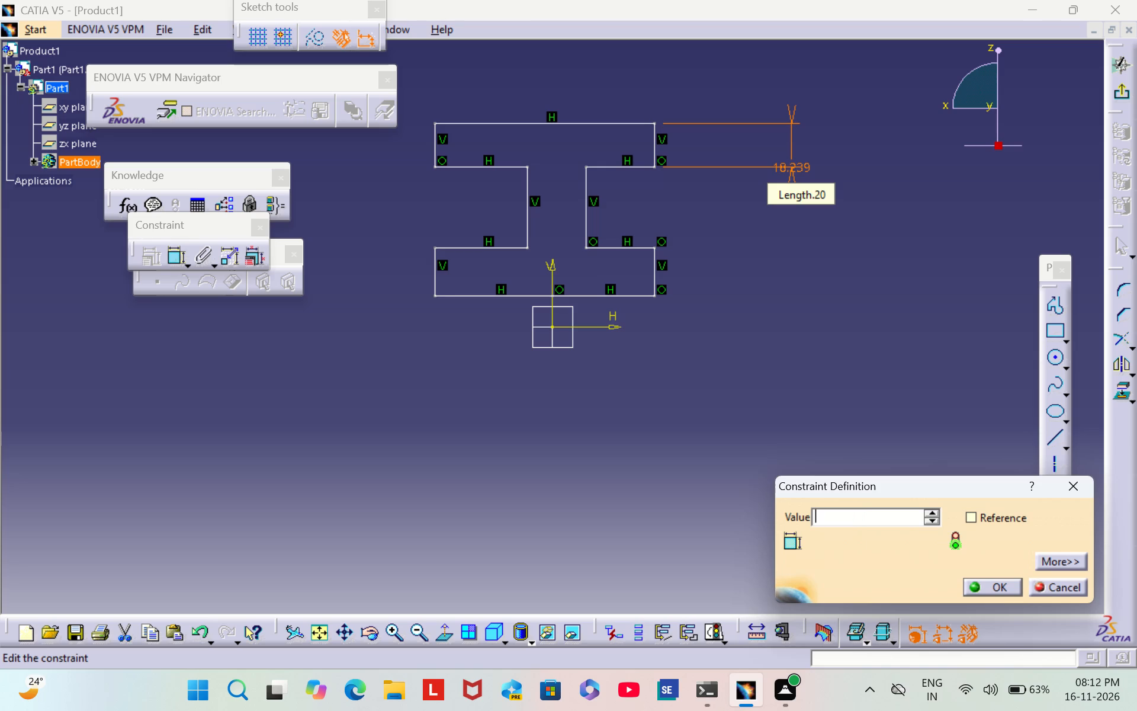
{"action": "type", "text": "3.125"}
{"action": "key", "text": "Return"}
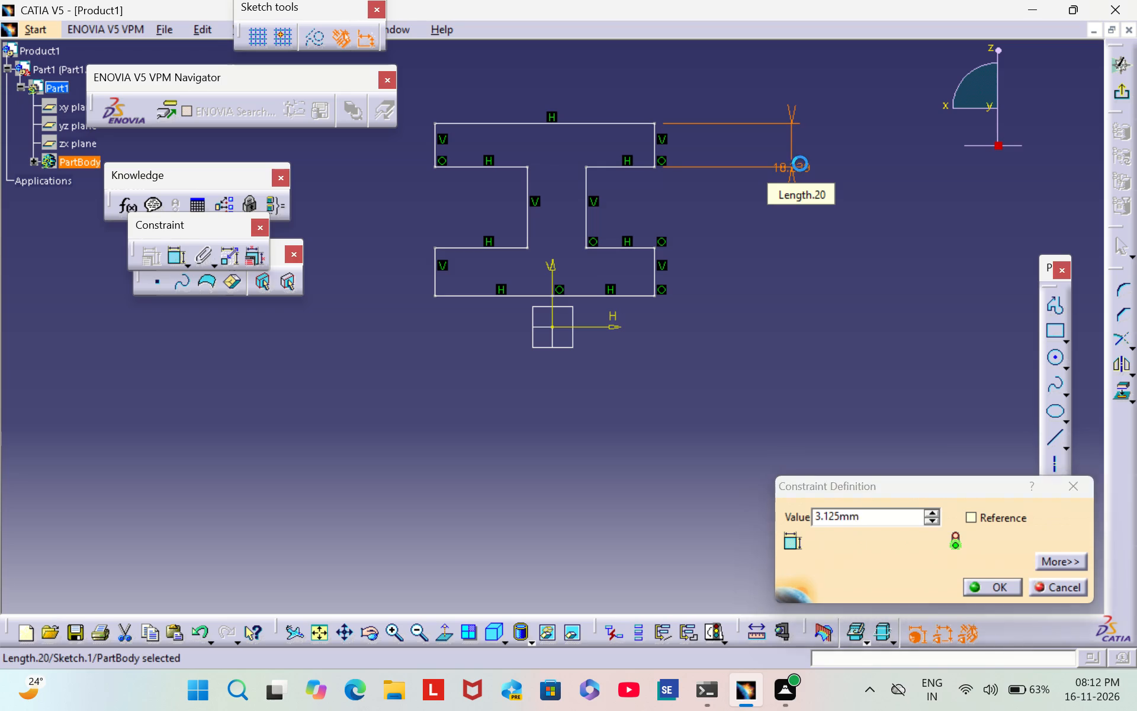
{"action": "left_click", "coordinate": [826, 156]}
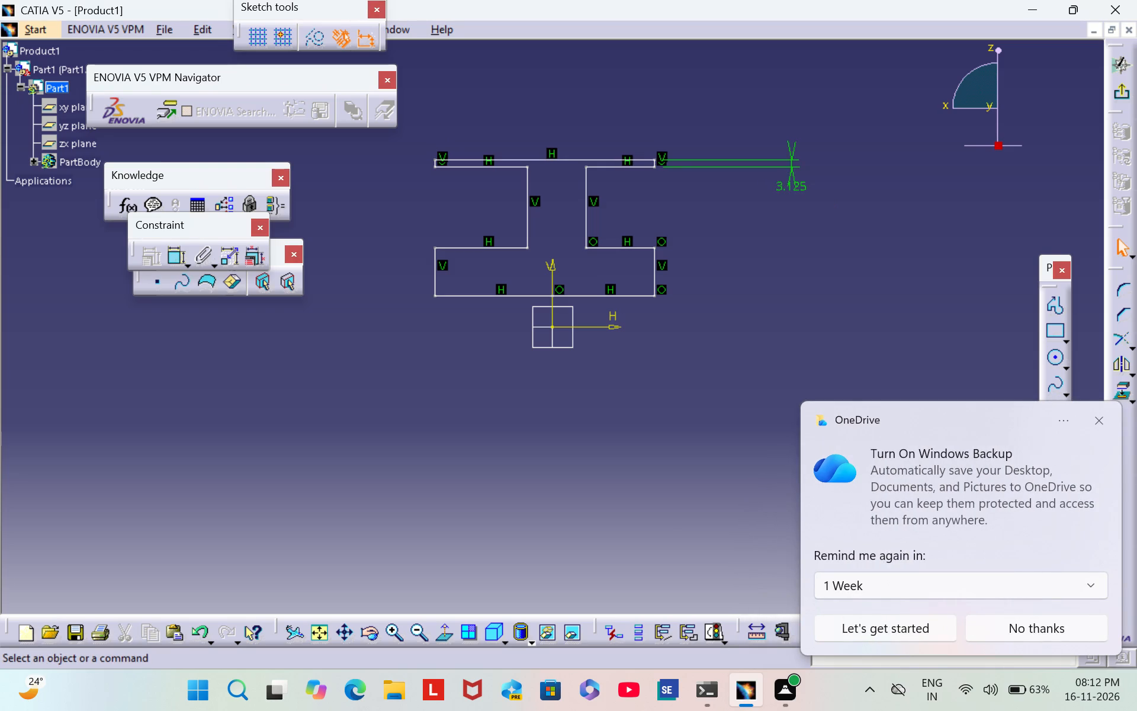
{"action": "left_click", "coordinate": [1099, 415]}
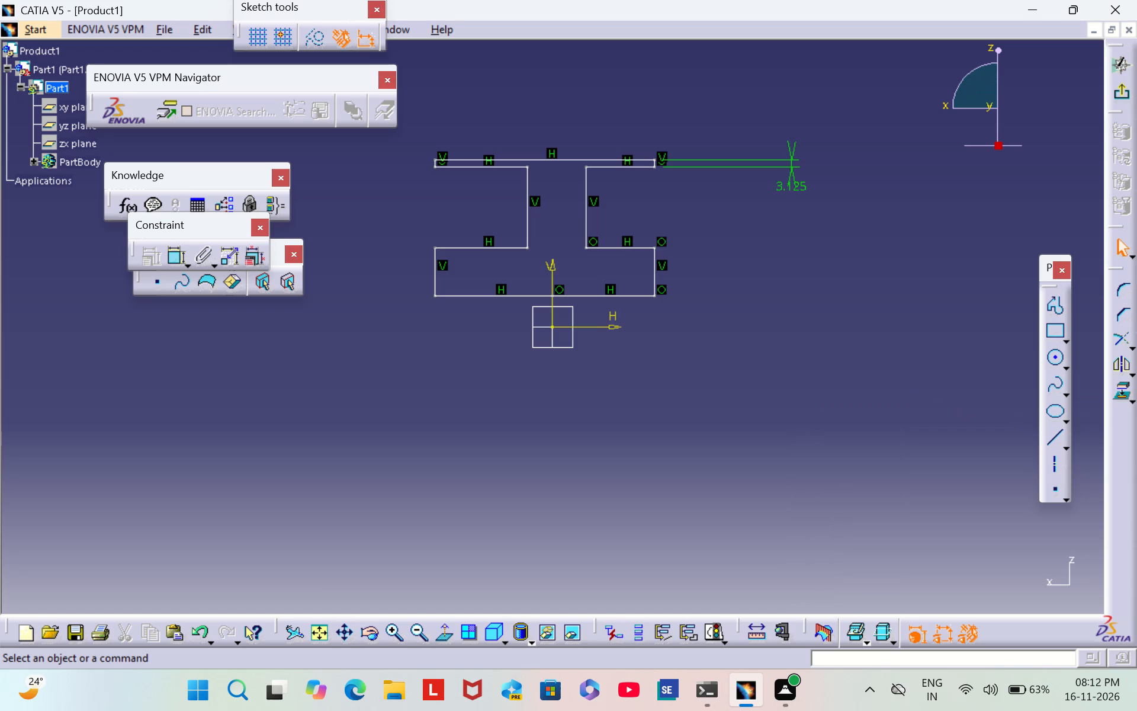
Constrain the end edge of the profile's lower flange to a thickness of 6 mm.
{"action": "left_click", "coordinate": [175, 253]}
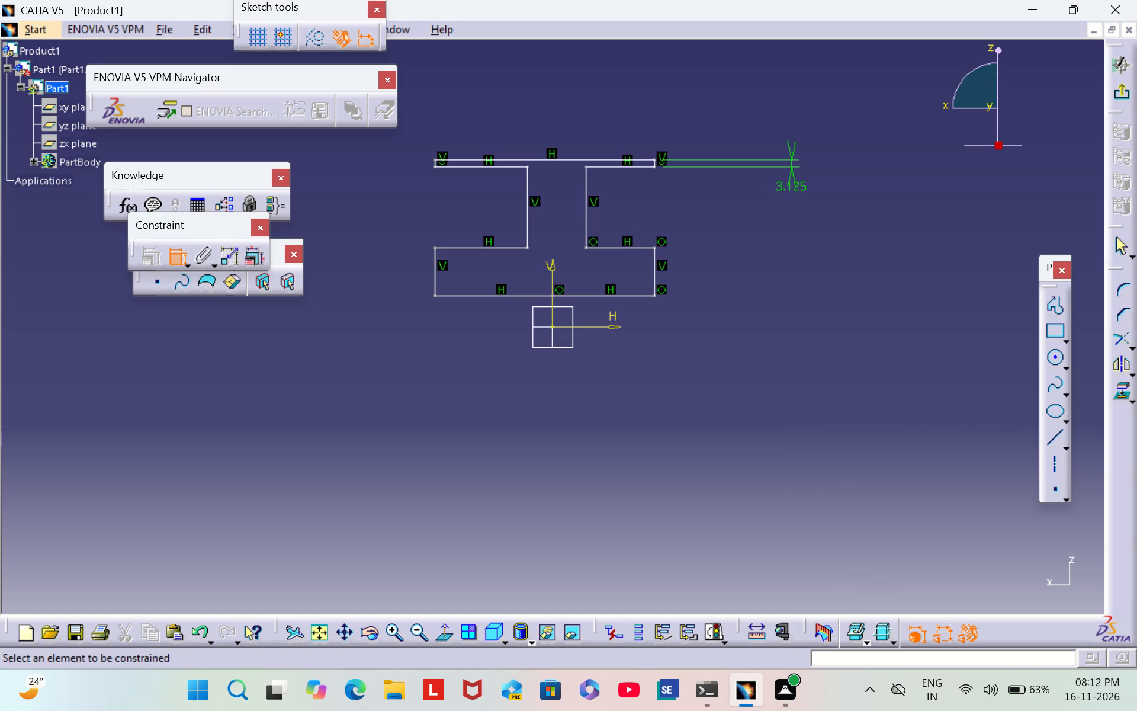
{"action": "left_click", "coordinate": [653, 278]}
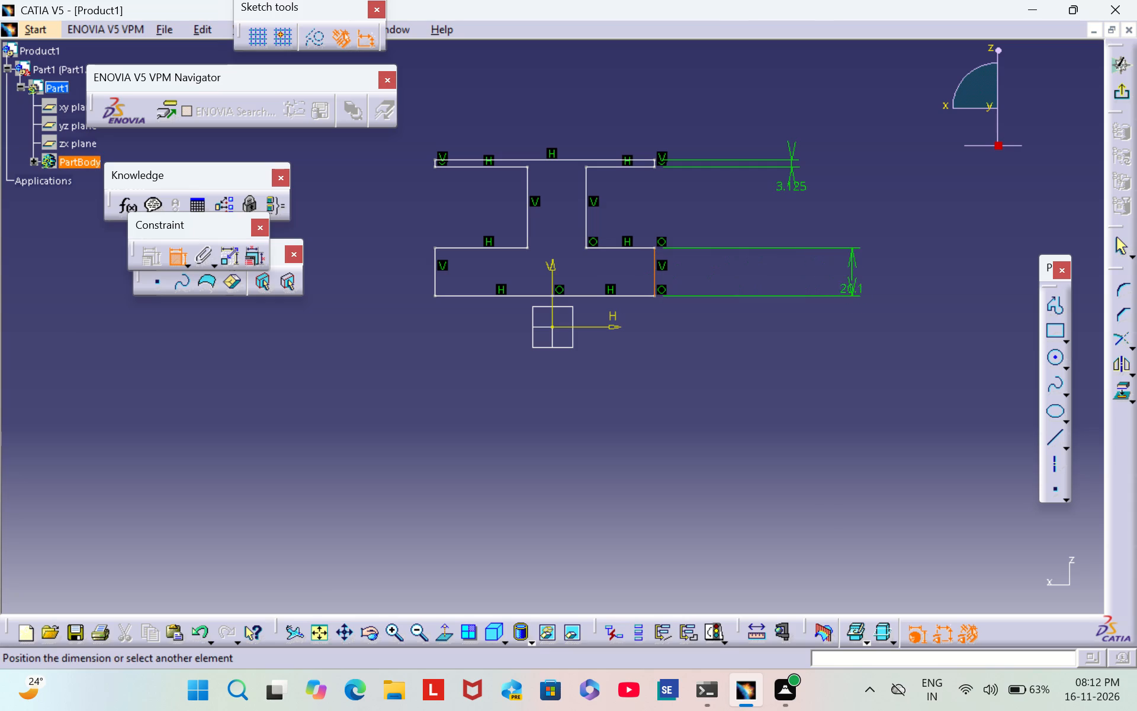
{"action": "left_click", "coordinate": [855, 338]}
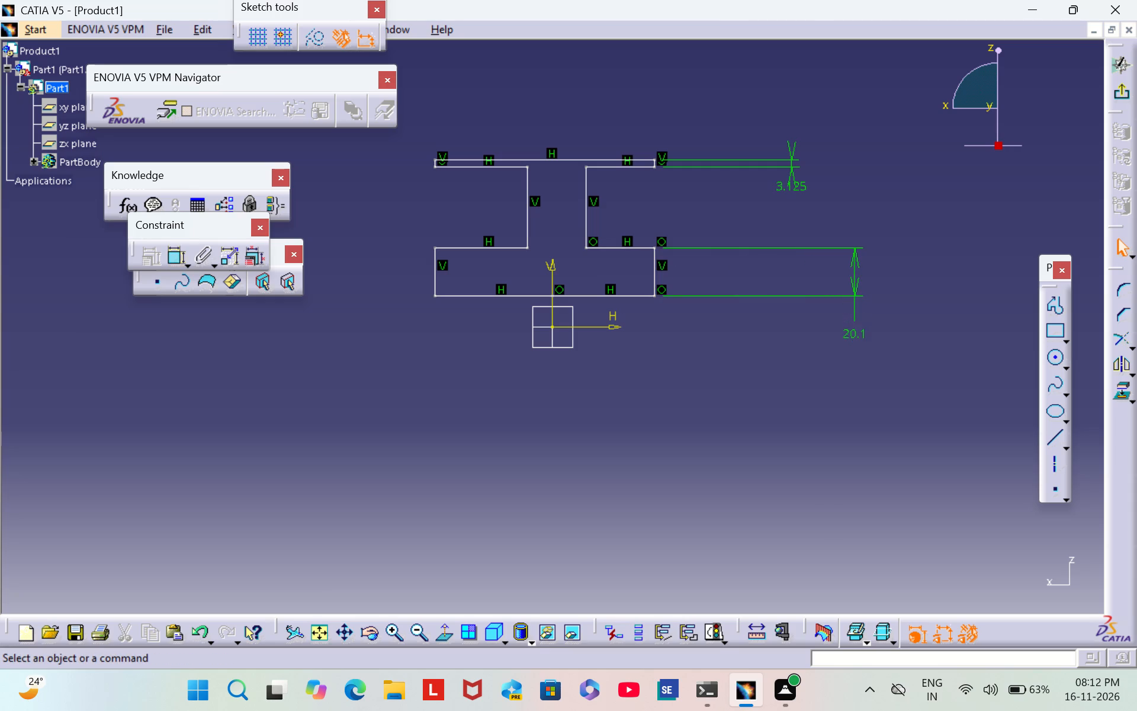
{"action": "double_click", "coordinate": [855, 338]}
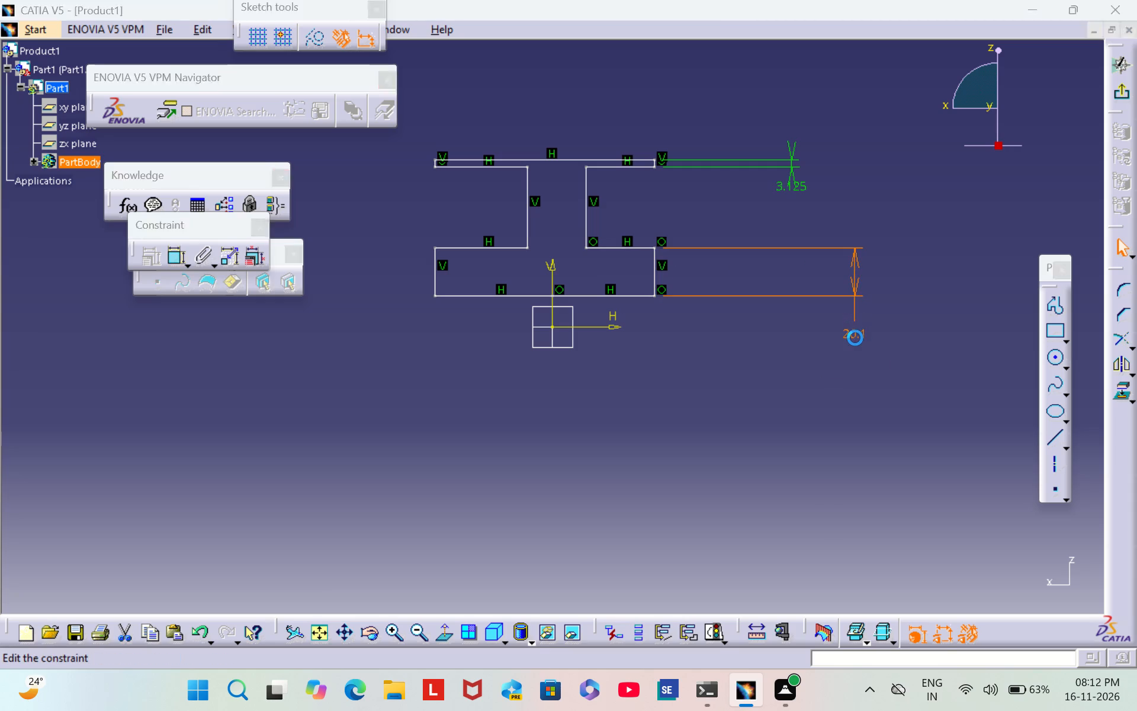
{"action": "key", "text": "BackSpace"}
{"action": "key", "text": "6"}
{"action": "key", "text": "Return"}
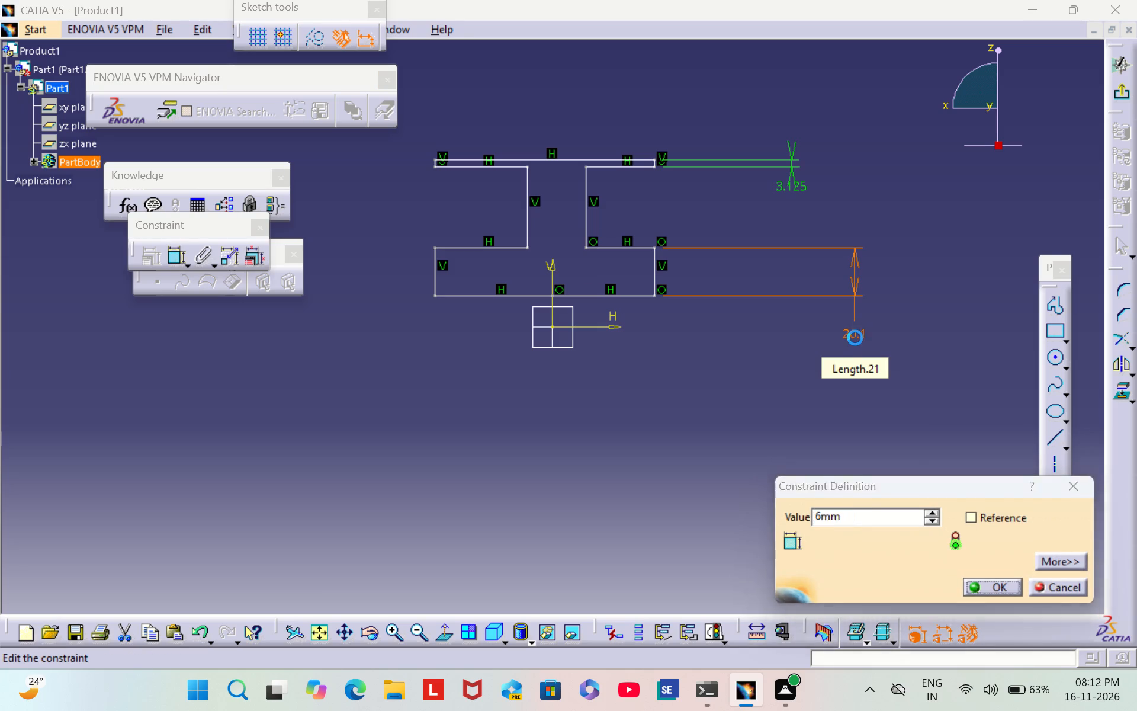
{"action": "left_click", "coordinate": [743, 336]}
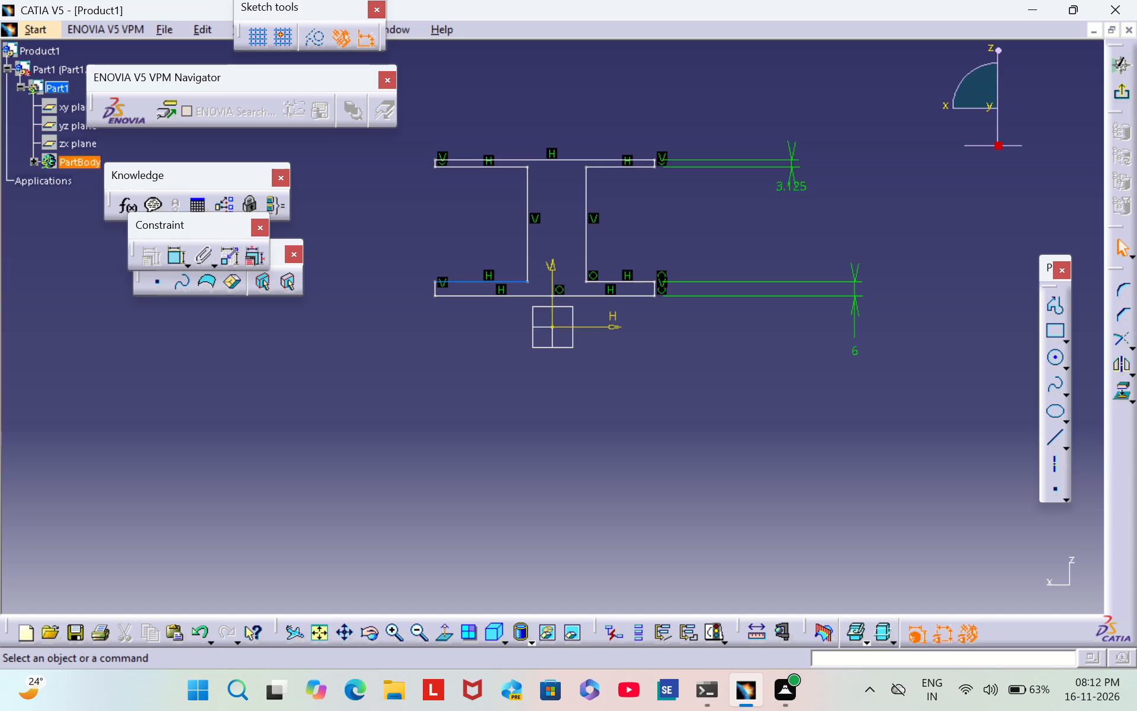
Constrain the lower flange's left end edge to a distance of 5.7 mm from the vertical axis.
{"action": "double_click", "coordinate": [175, 261]}
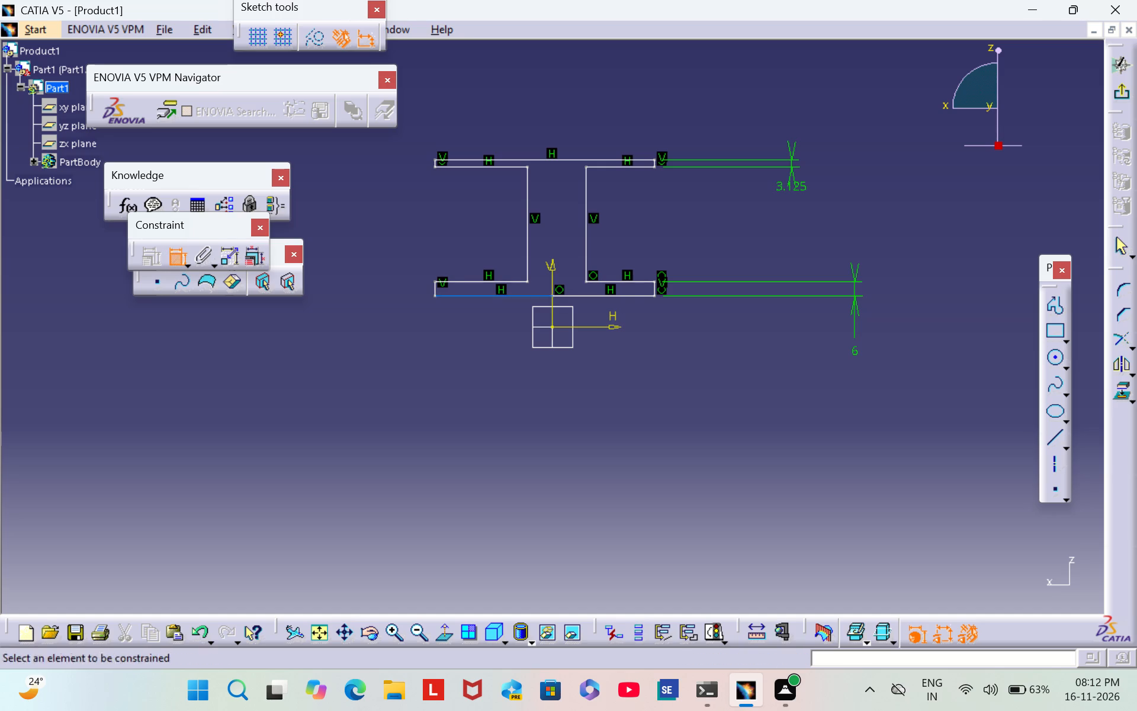
{"action": "left_click", "coordinate": [435, 290]}
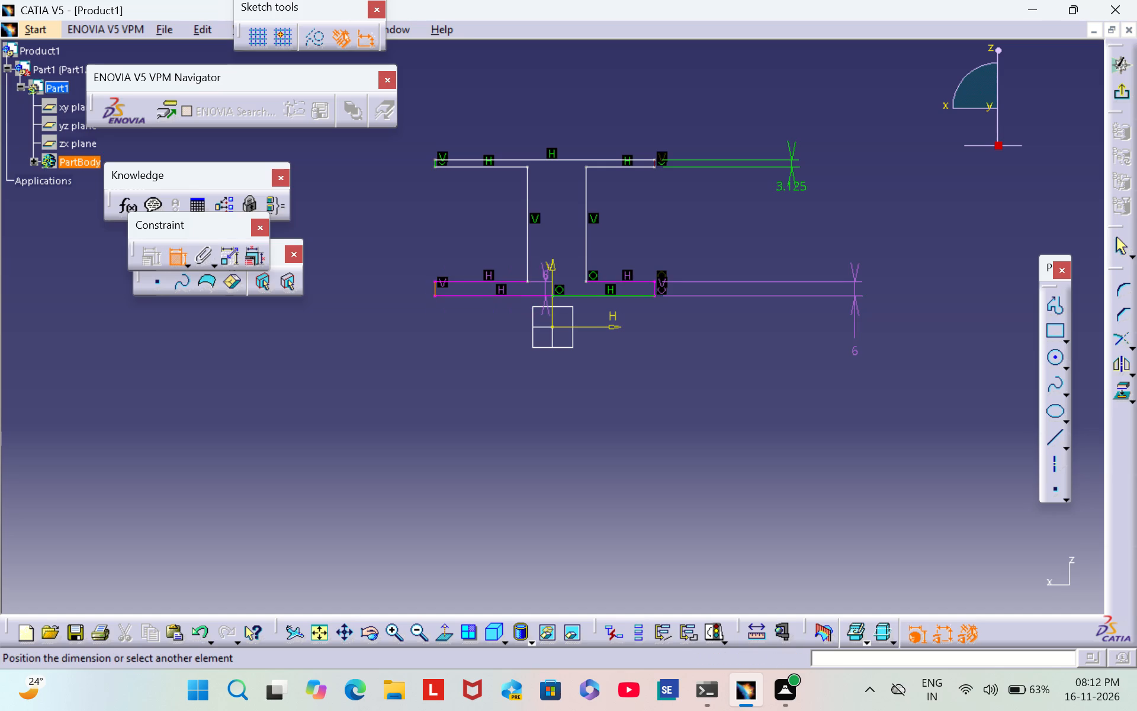
{"action": "left_click", "coordinate": [552, 273]}
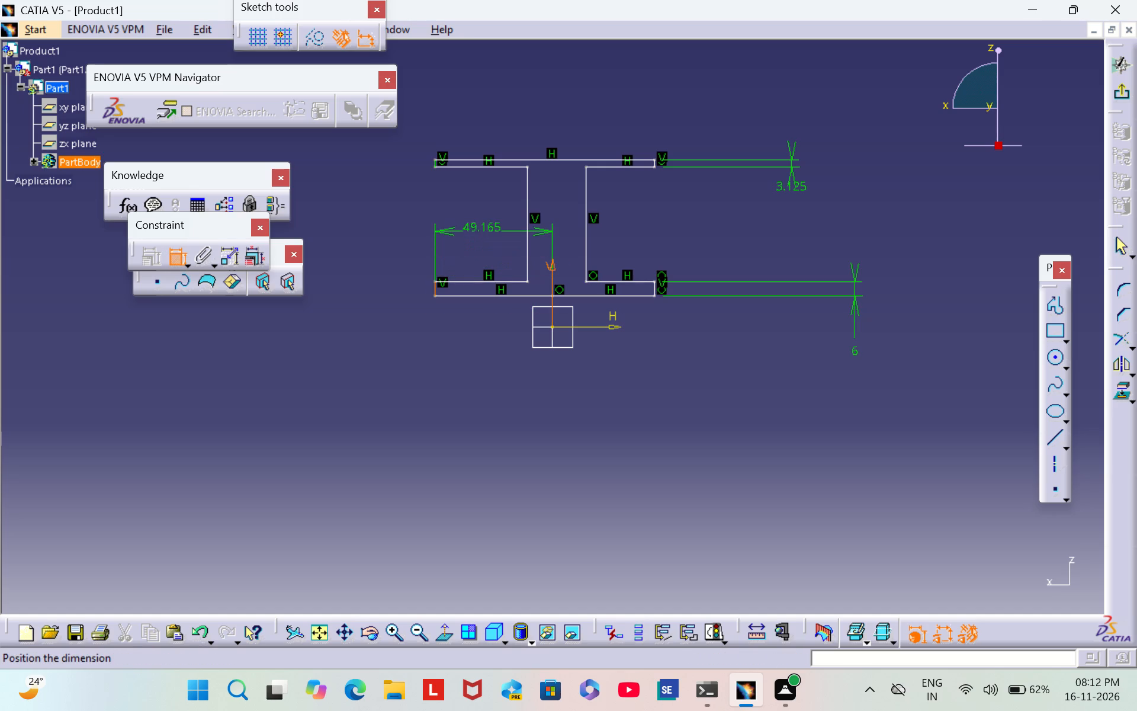
{"action": "left_click", "coordinate": [486, 231]}
{"action": "double_click", "coordinate": [486, 232]}
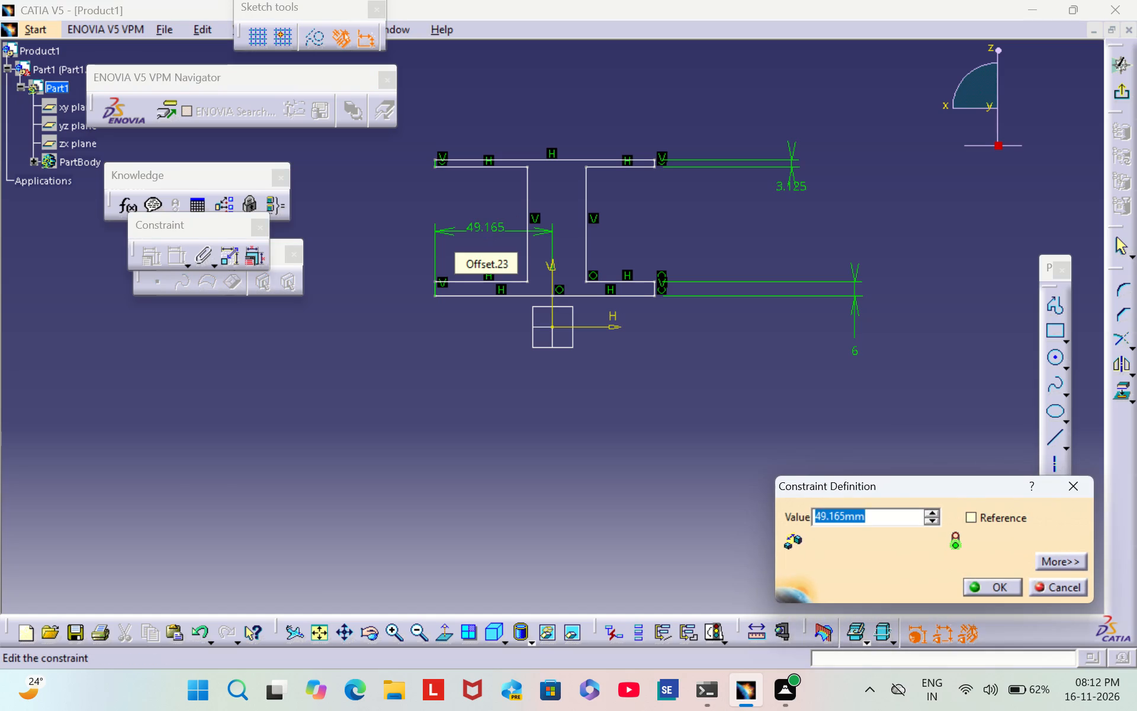
{"action": "key", "text": "BackSpace"}
{"action": "type", "text": "5.7"}
{"action": "key", "text": "Return"}
{"action": "left_click", "coordinate": [457, 345]}
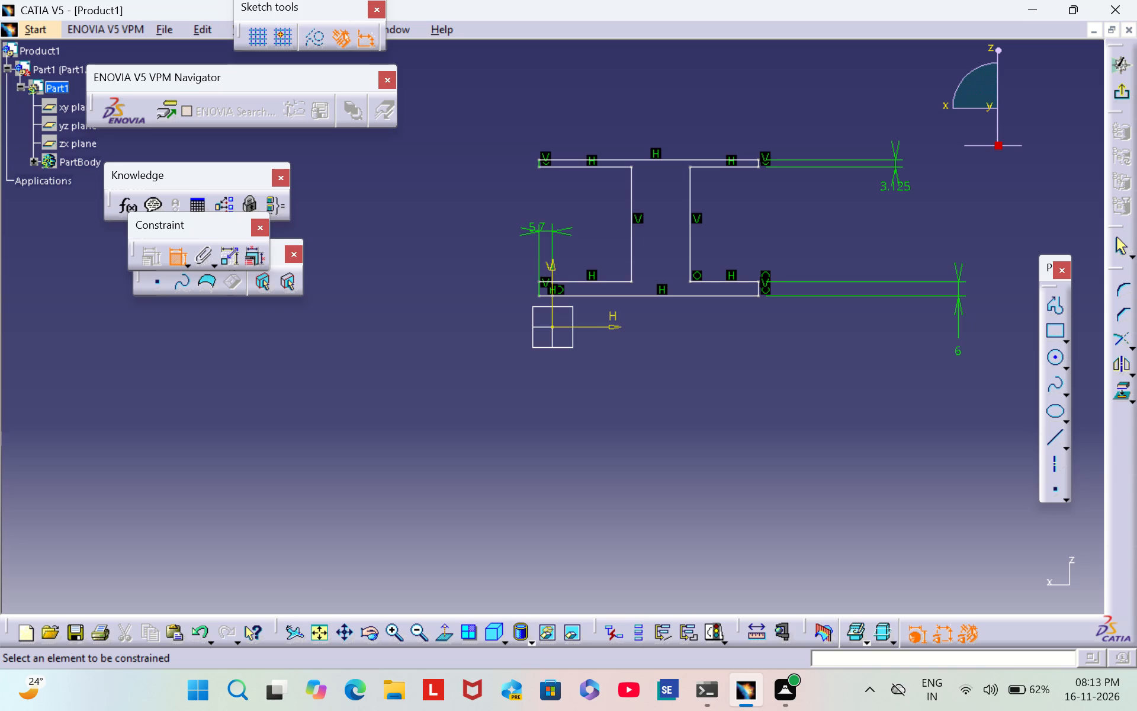
Constrain the web's left edge to a distance of 6.5 mm from the upper flange's left end edge.
{"action": "left_click", "coordinate": [629, 217]}
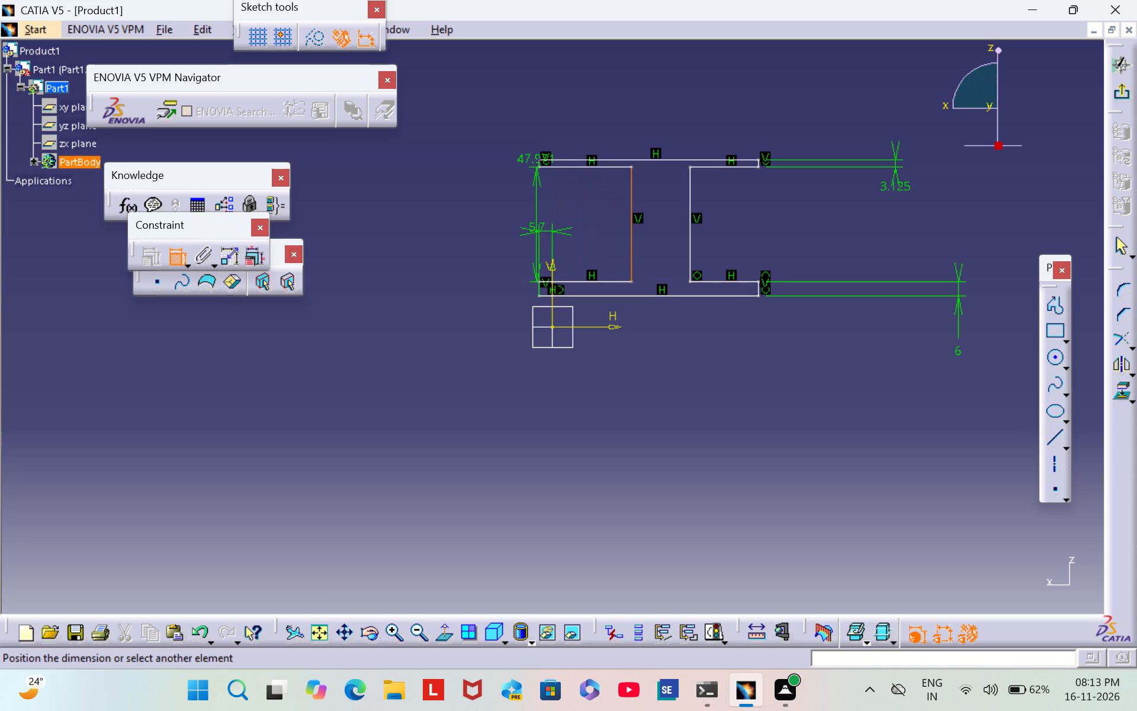
{"action": "left_click", "coordinate": [538, 158]}
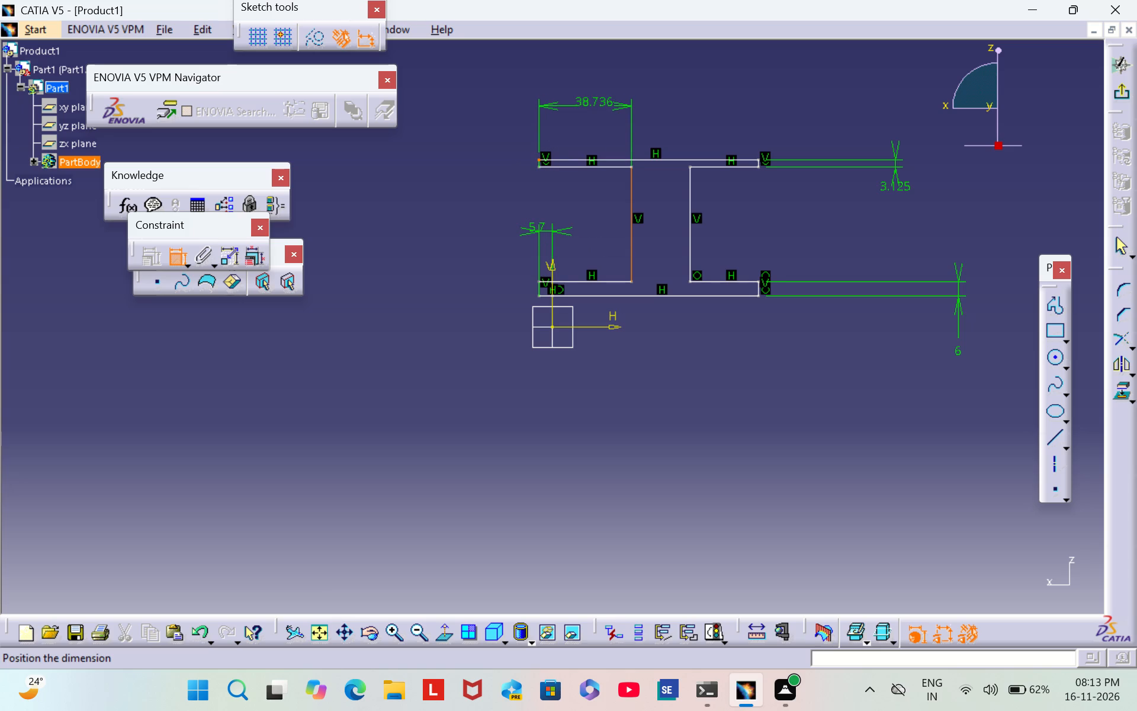
{"action": "left_click", "coordinate": [595, 107]}
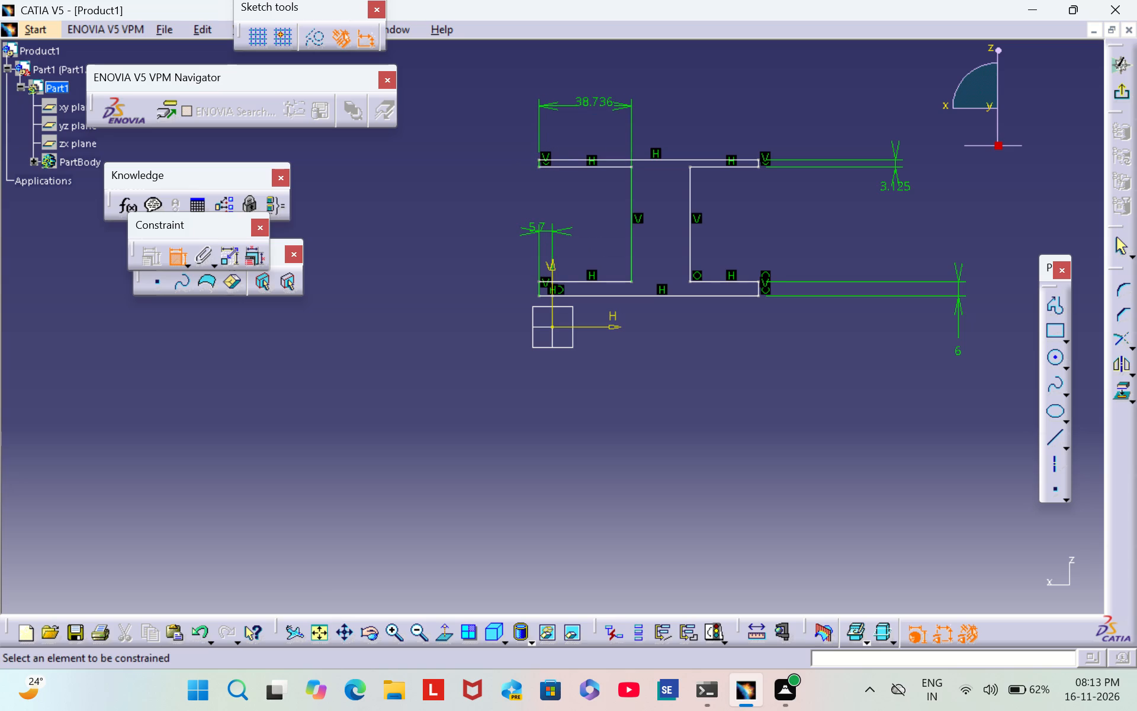
{"action": "double_click", "coordinate": [584, 104]}
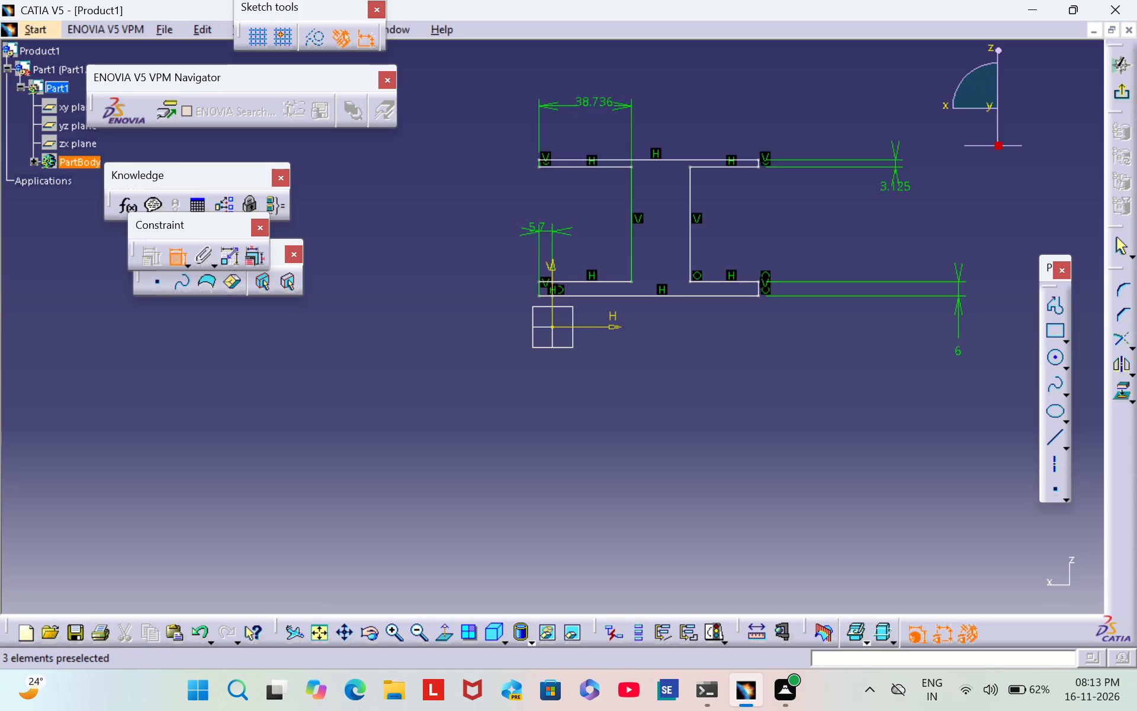
{"action": "key", "text": "BackSpace"}
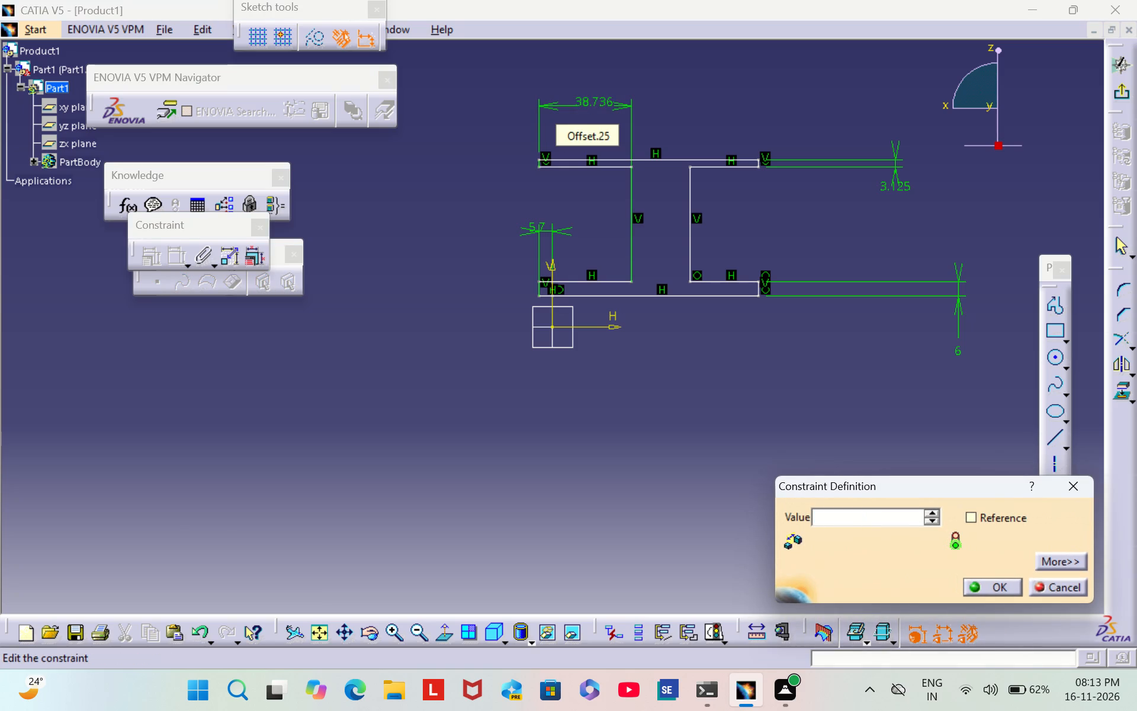
{"action": "type", "text": "6.5"}
{"action": "key", "text": "Return"}
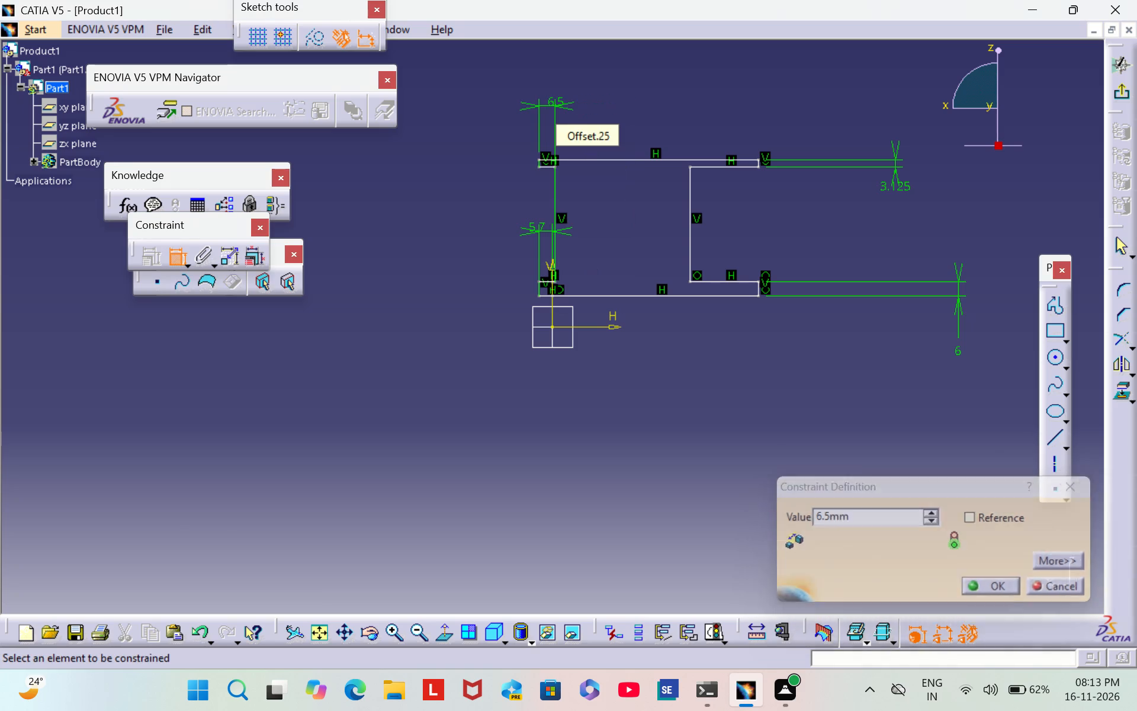
{"action": "left_click", "coordinate": [727, 152]}
{"action": "left_click", "coordinate": [723, 146]}
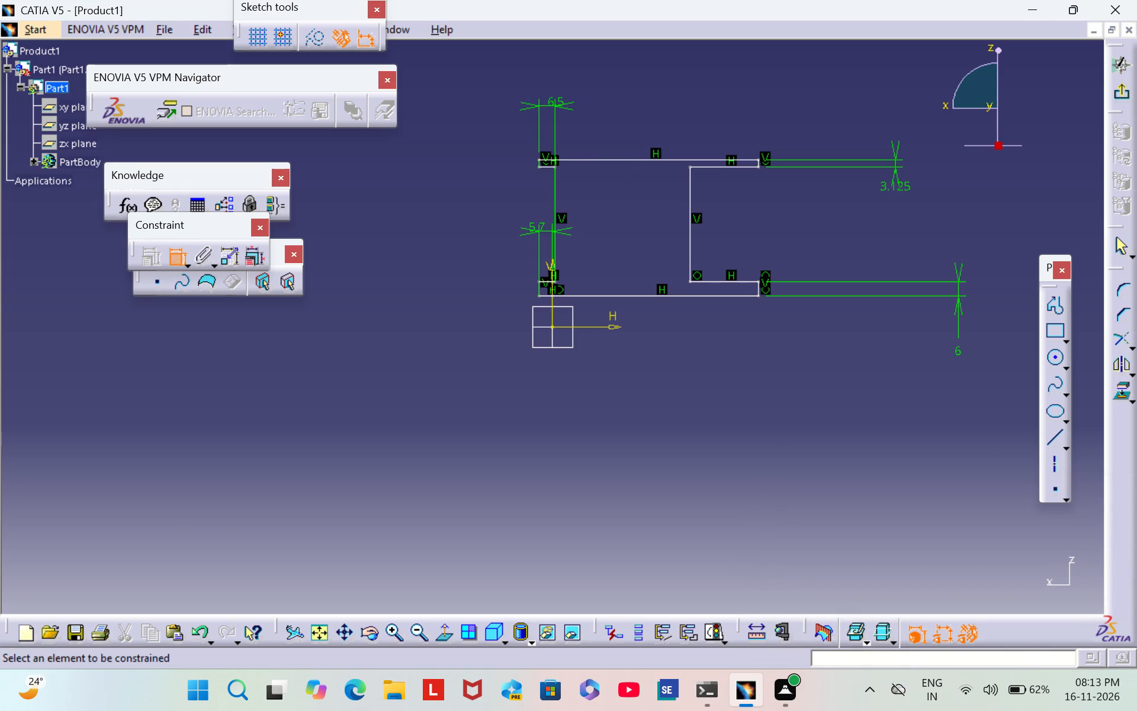
{"action": "left_click_drag", "start_coordinate": [554, 98], "coordinate": [638, 94]}
{"action": "left_click_drag", "start_coordinate": [568, 95], "coordinate": [611, 95]}
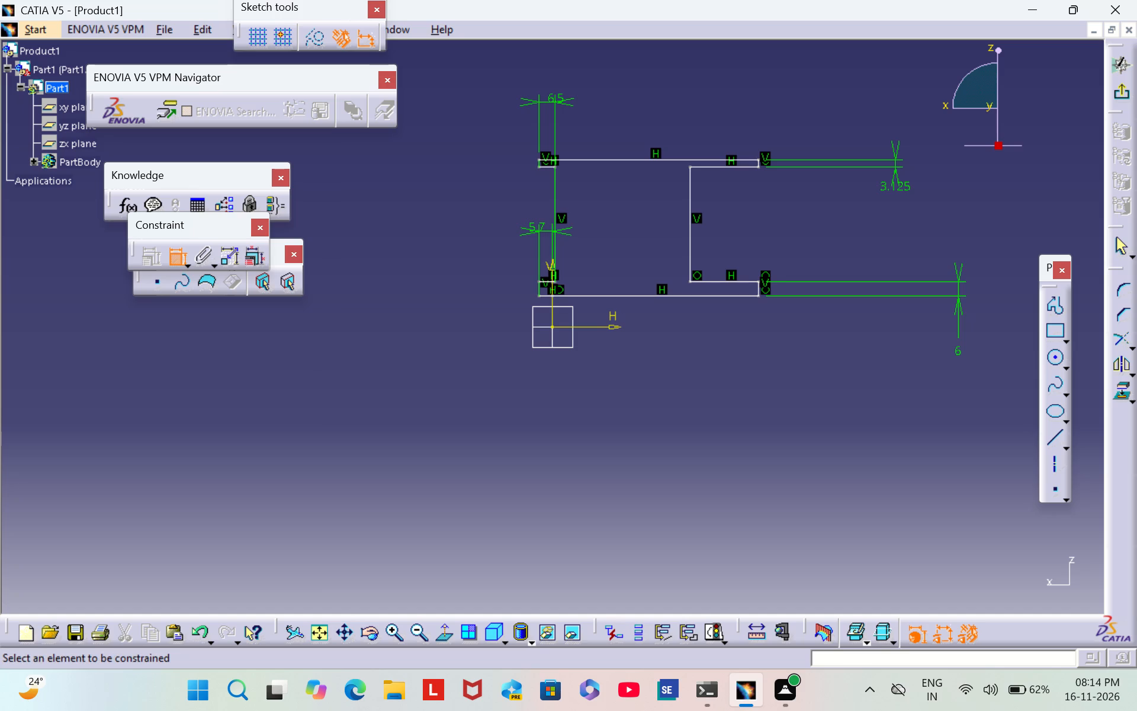
Constrain the web thickness between its two vertical edges to 5 mm.
{"action": "left_click", "coordinate": [555, 203]}
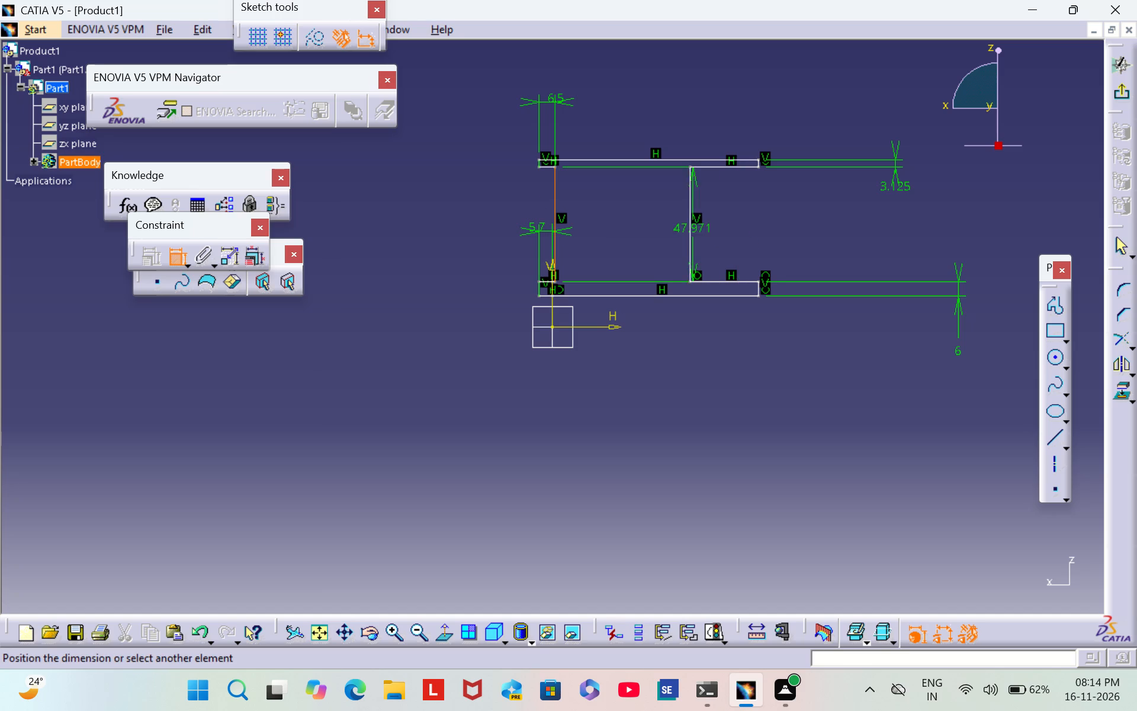
{"action": "left_click", "coordinate": [691, 201]}
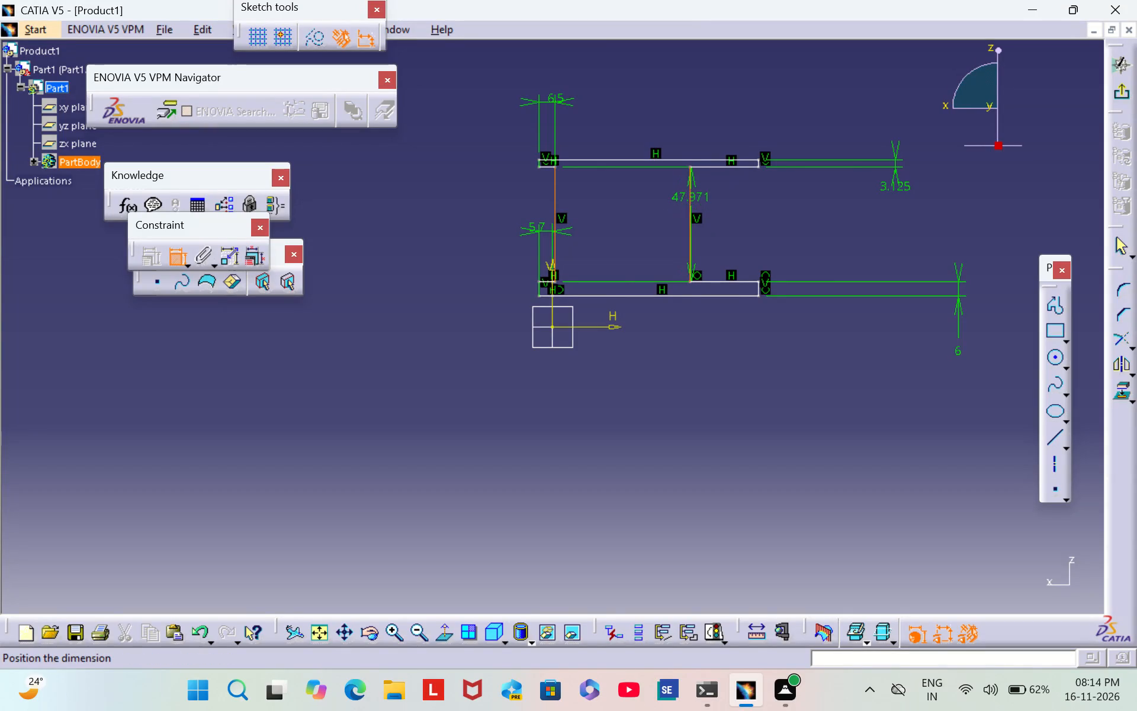
{"action": "left_click", "coordinate": [641, 121]}
{"action": "double_click", "coordinate": [641, 117]}
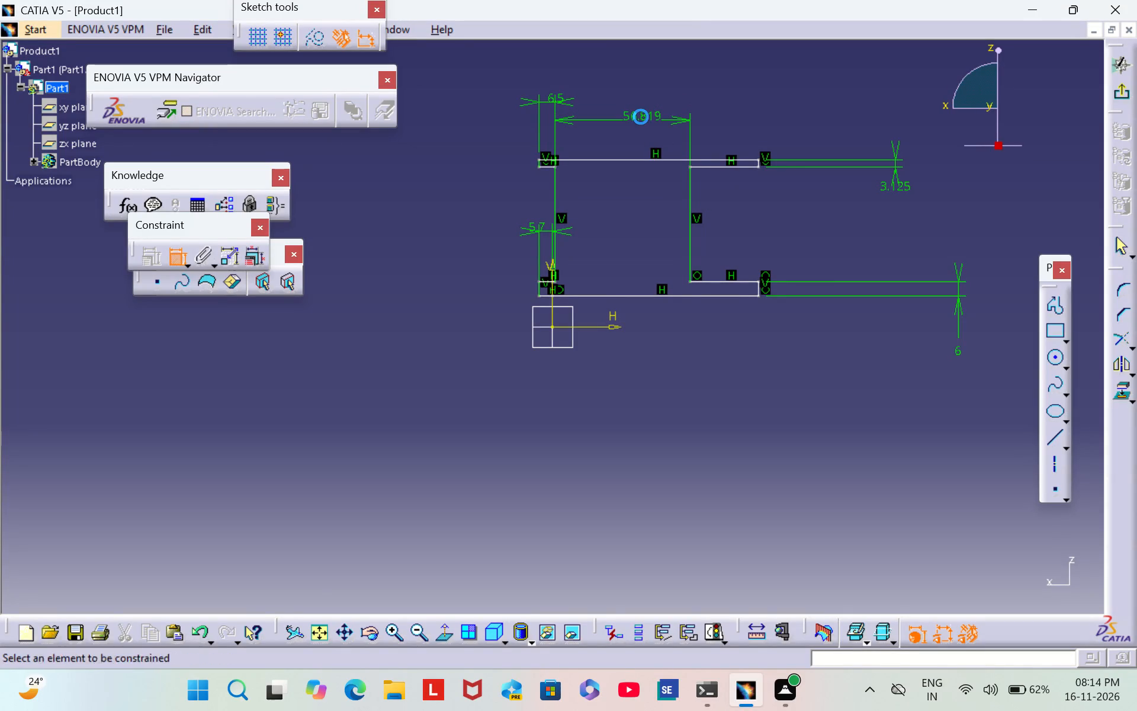
{"action": "key", "text": "BackSpace"}
{"action": "key", "text": "5"}
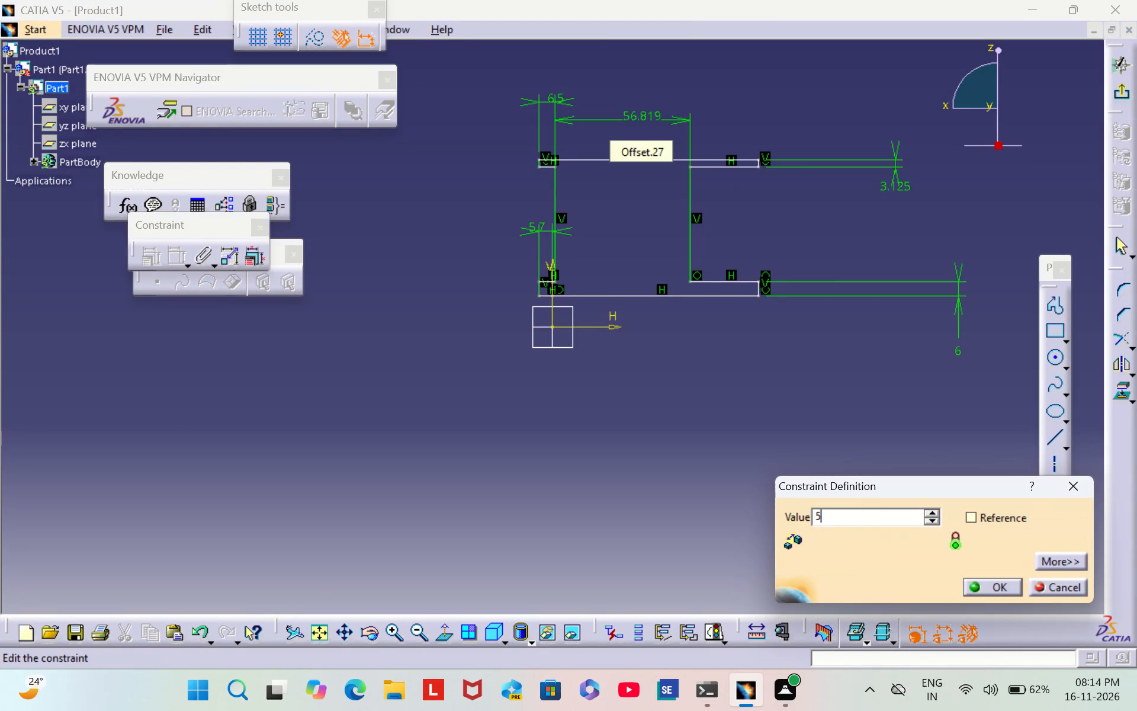
{"action": "key", "text": "Return"}
{"action": "left_click", "coordinate": [691, 83]}
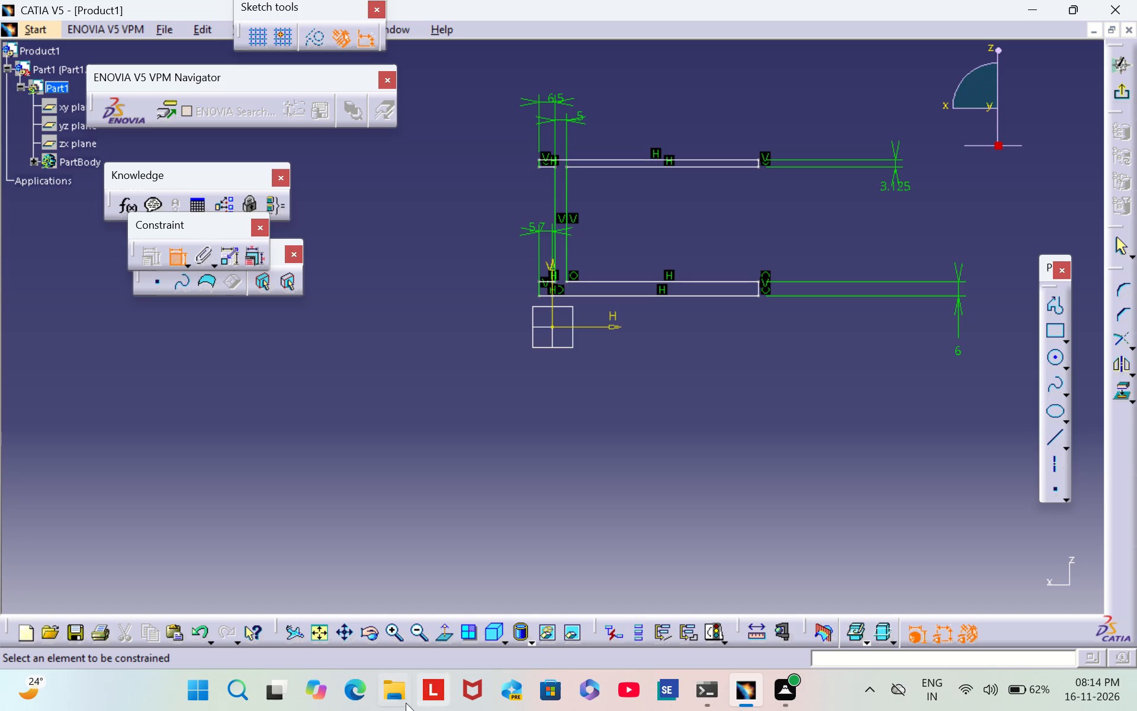
Constrain the upper flange's width between its two end edges to 18 mm.
{"action": "triple_click", "coordinate": [396, 629]}
{"action": "triple_click", "coordinate": [396, 629]}
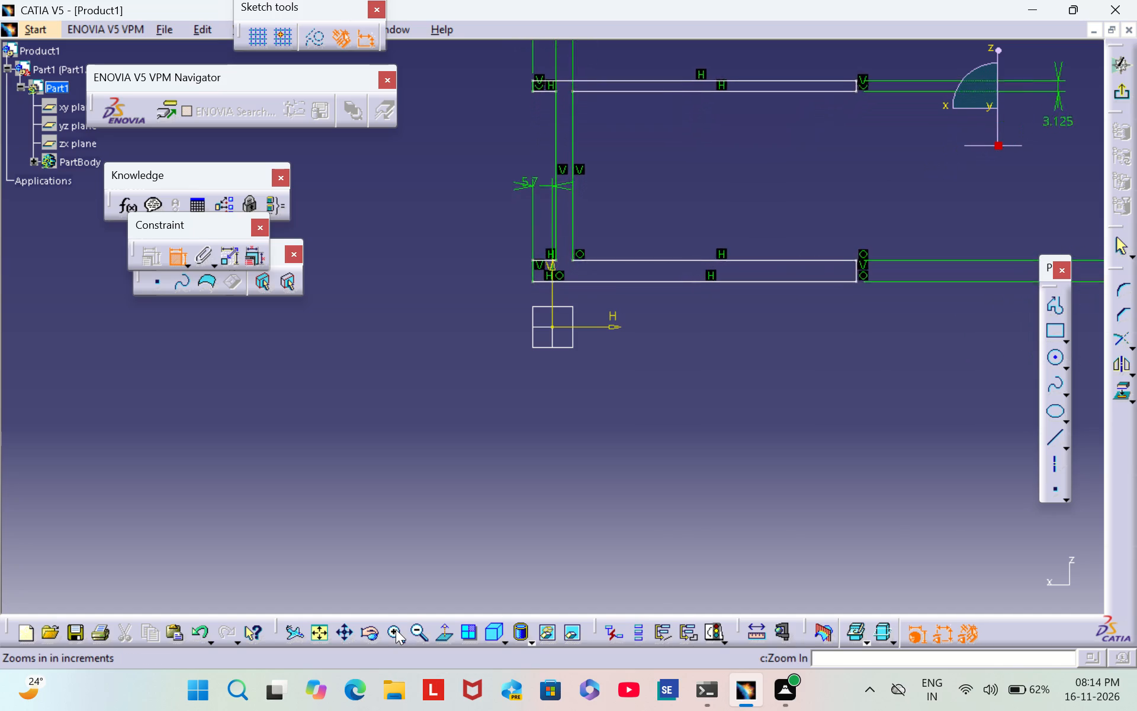
{"action": "middle_click_drag", "start_coordinate": [828, 184], "coordinate": [758, 315]}
{"action": "scroll", "coordinate": [828, 184], "scroll_direction": "up", "scroll_amount": 1}
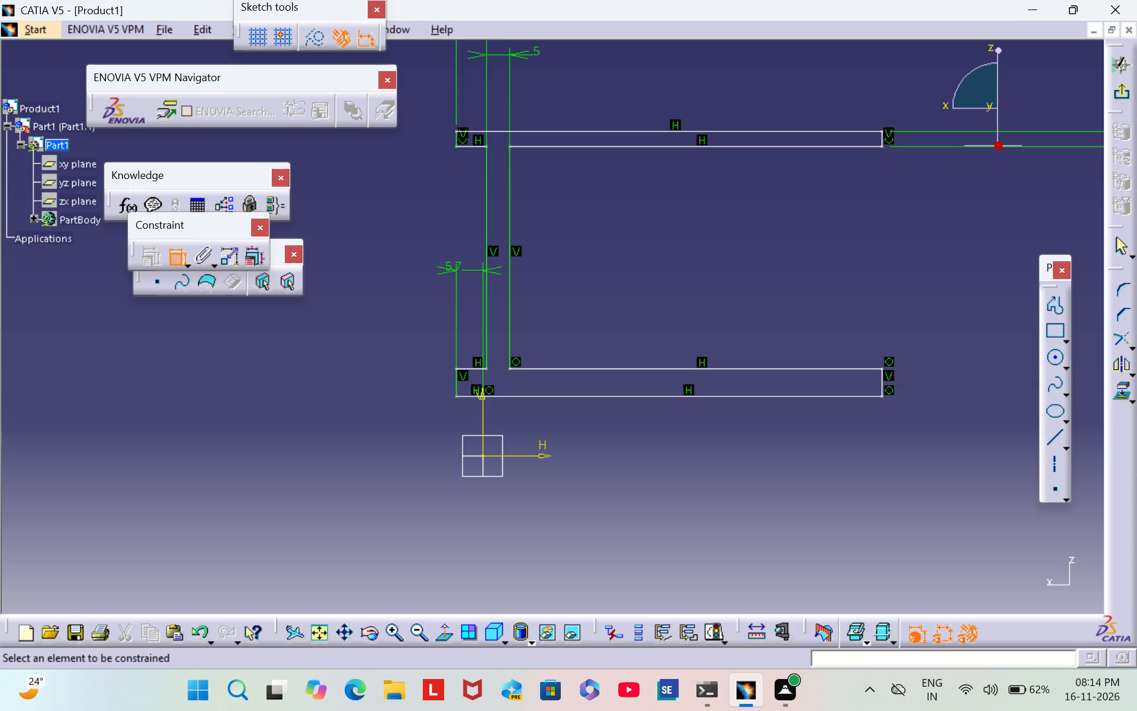
{"action": "middle_click_drag", "start_coordinate": [805, 229], "coordinate": [725, 335]}
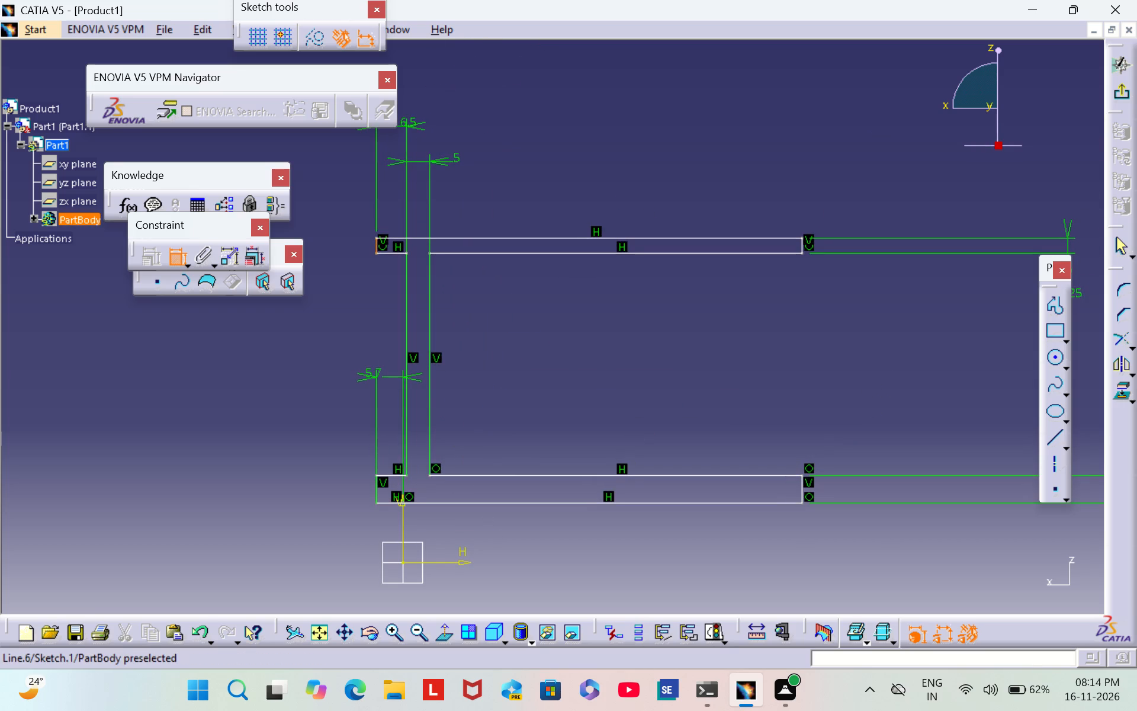
{"action": "left_click", "coordinate": [374, 241]}
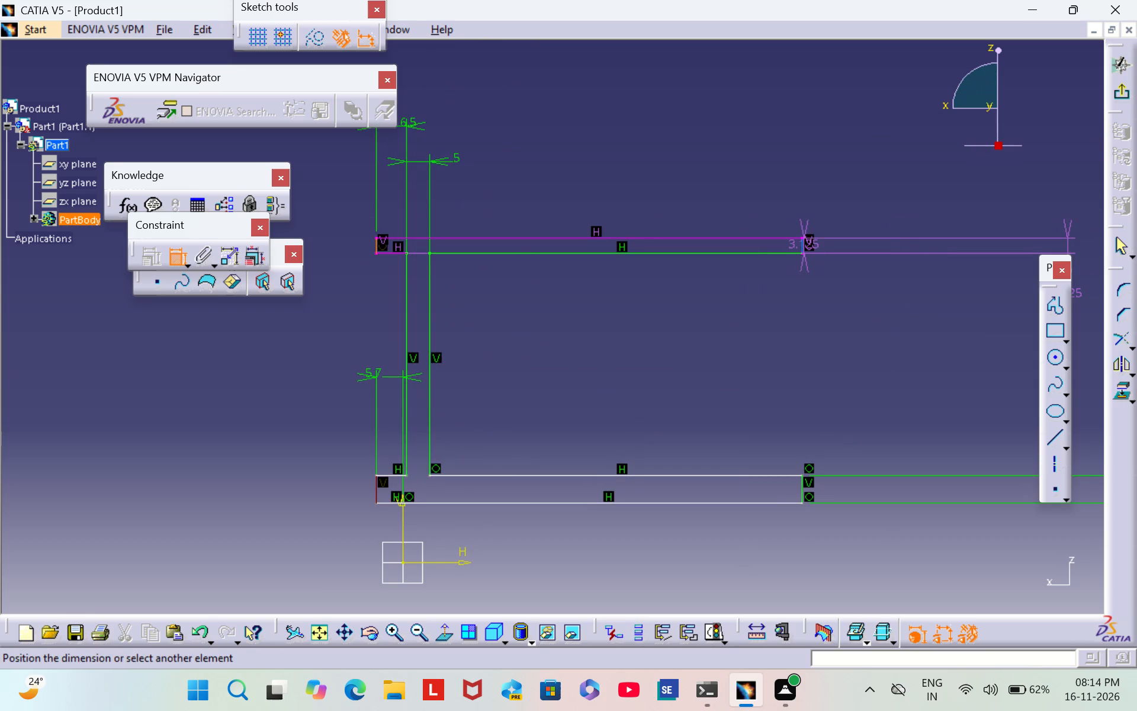
{"action": "left_click", "coordinate": [801, 242]}
{"action": "left_click", "coordinate": [654, 153]}
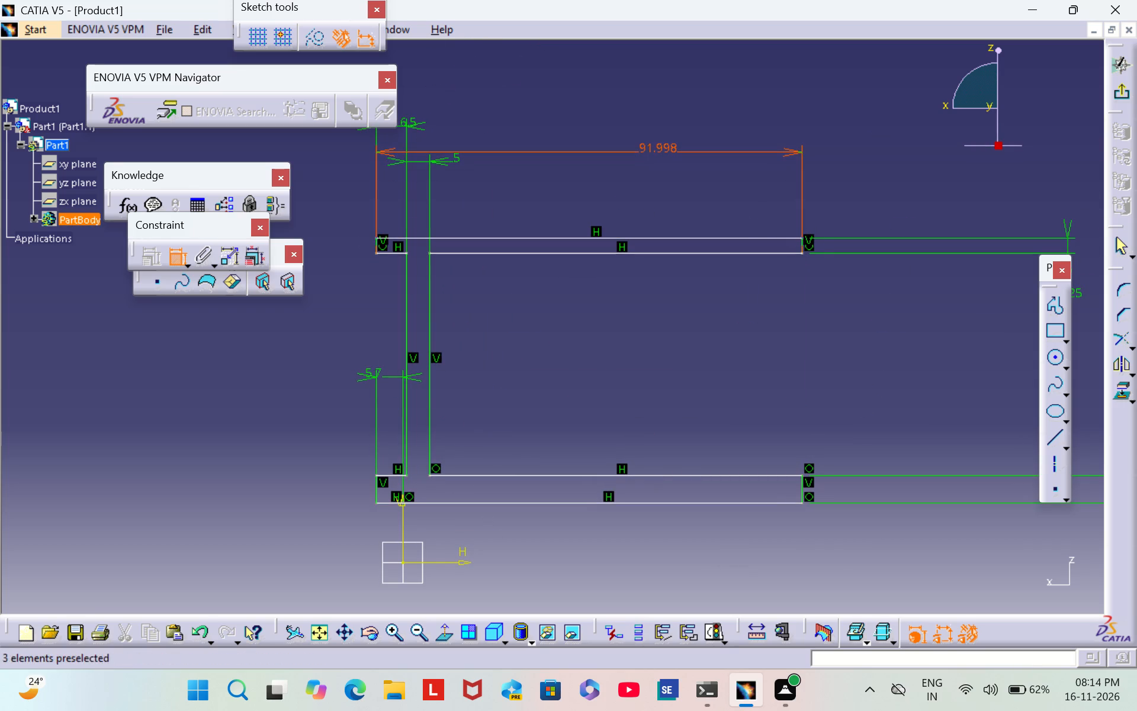
{"action": "double_click", "coordinate": [656, 145]}
{"action": "key", "text": "BackSpace"}
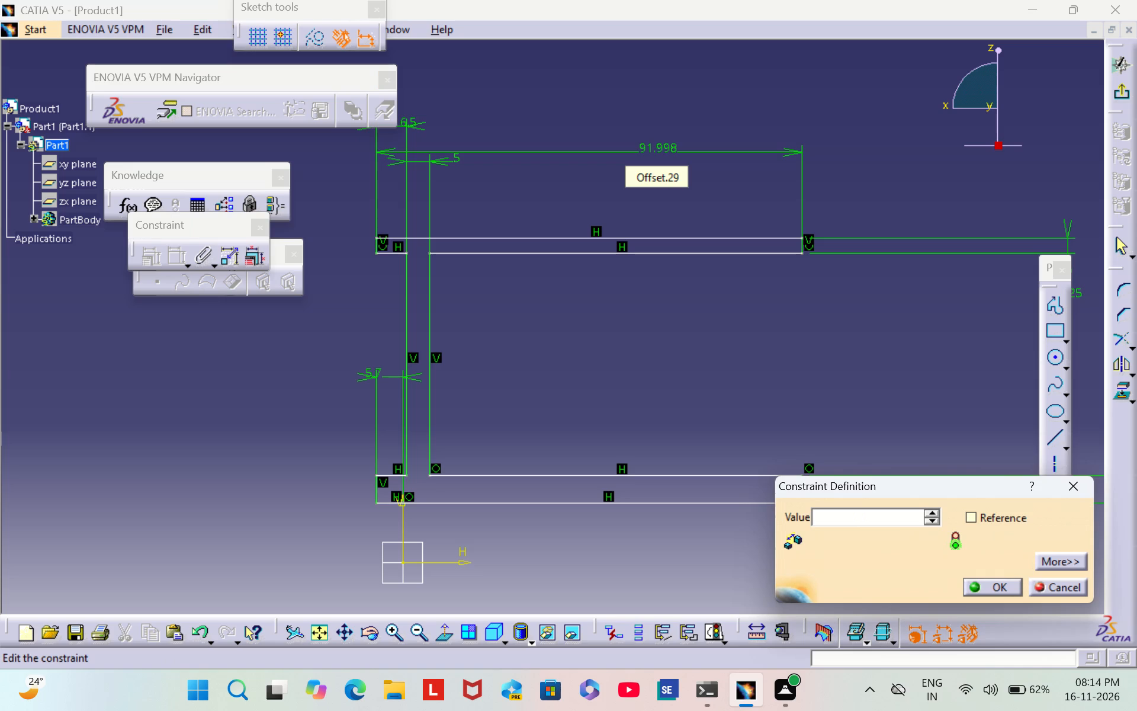
{"action": "type", "text": "18"}
{"action": "key", "text": "Return"}
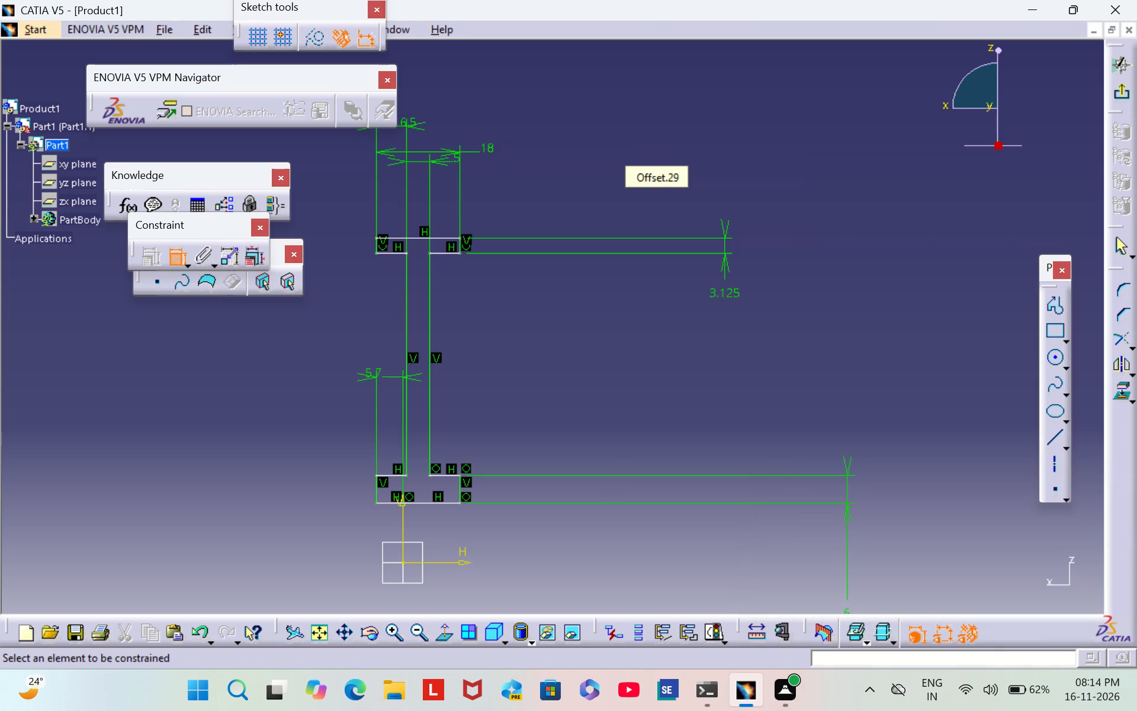
Constrain the upper flange's top edge to a distance of 35.625 mm from the horizontal axis.
{"action": "middle_click_drag", "start_coordinate": [650, 148], "coordinate": [862, 121]}
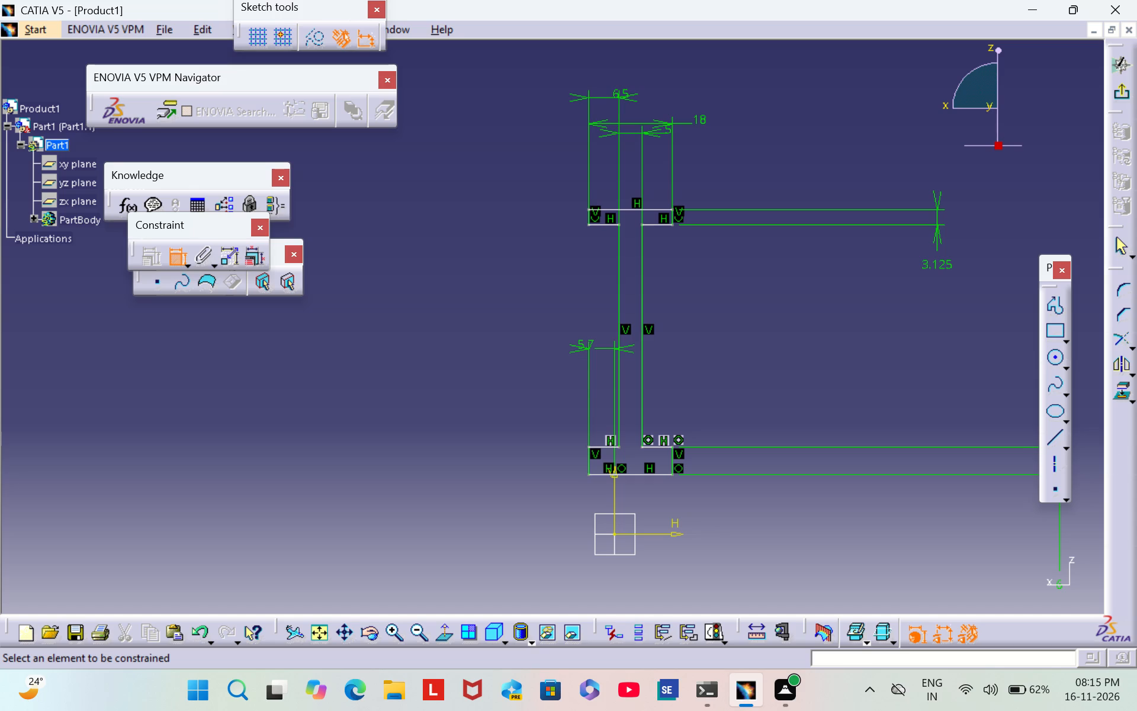
{"action": "left_click", "coordinate": [654, 210]}
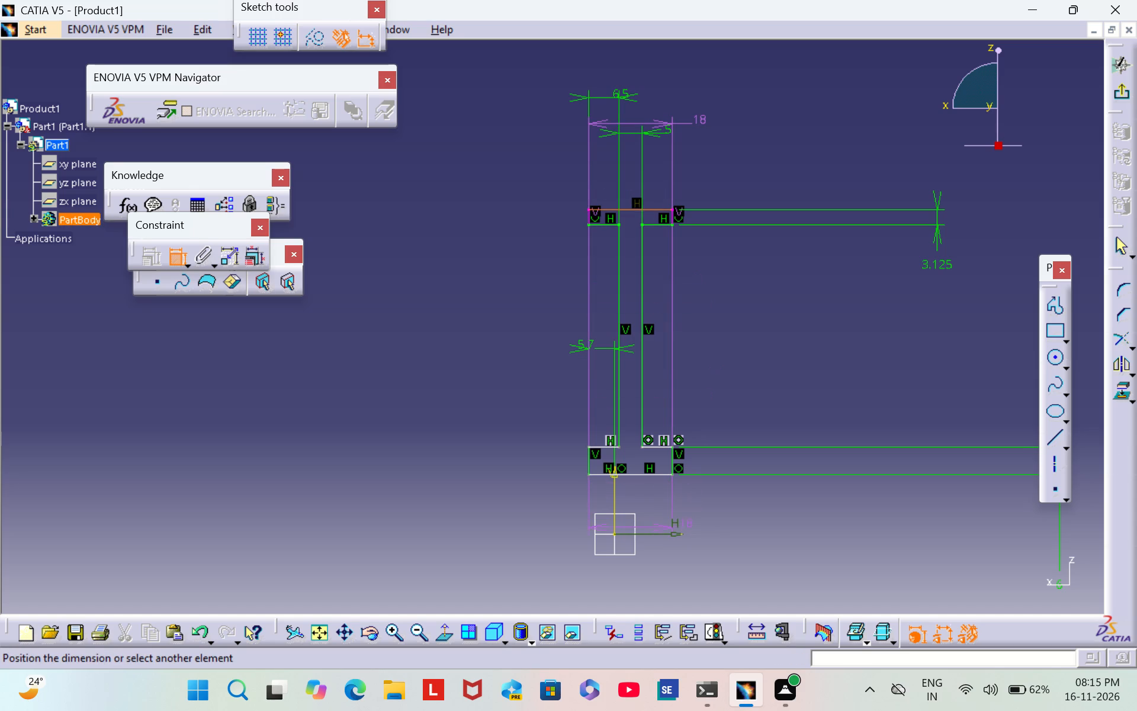
{"action": "left_click", "coordinate": [678, 534]}
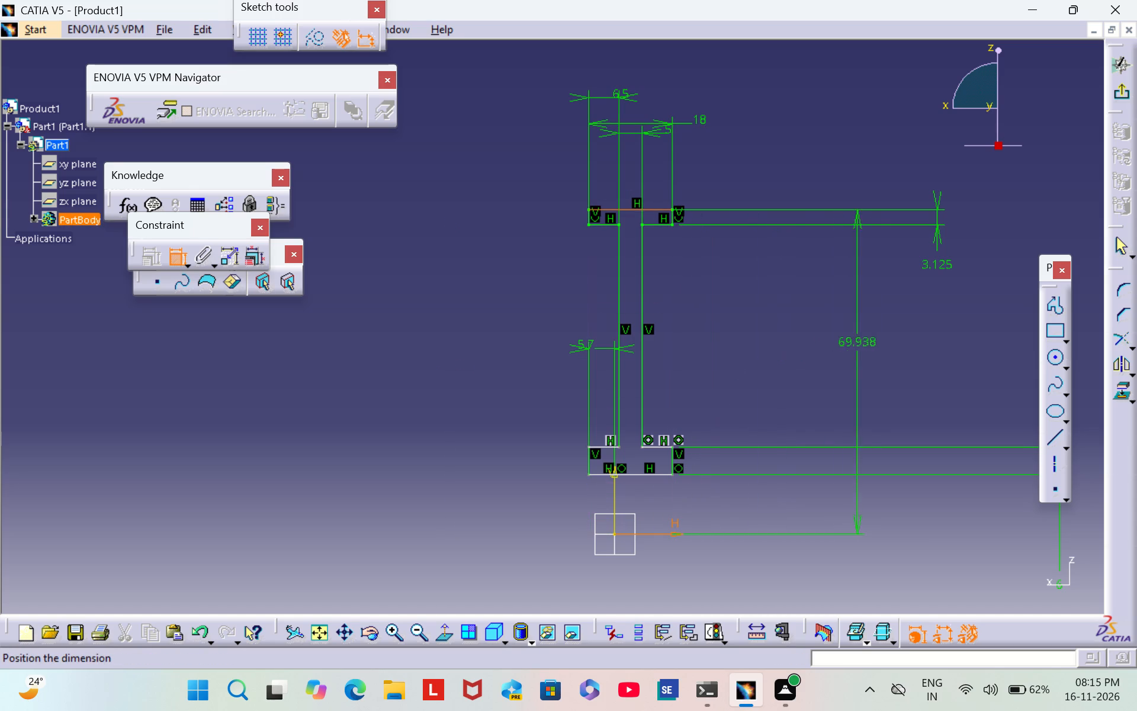
{"action": "left_click", "coordinate": [878, 366]}
{"action": "double_click", "coordinate": [876, 359]}
{"action": "key", "text": "BackSpace"}
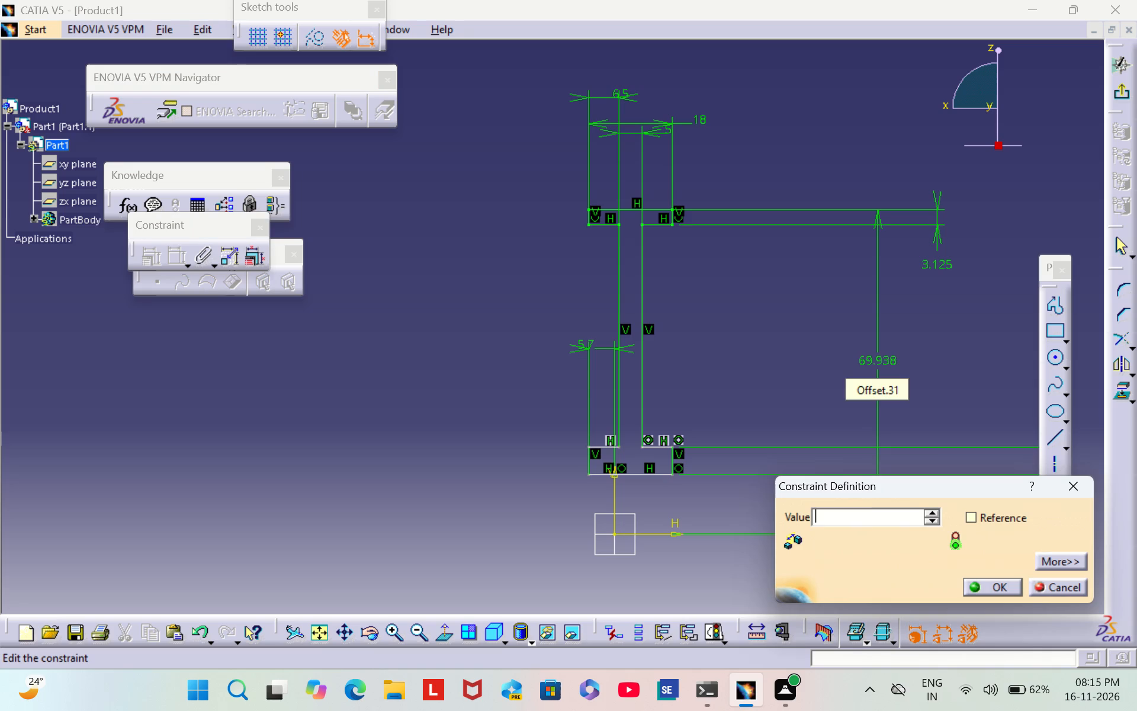
{"action": "type", "text": "36"}
{"action": "key", "text": "BackSpace"}
{"action": "key", "text": "5"}
{"action": "type", "text": ".6"}
{"action": "type", "text": "25"}
{"action": "key", "text": "Return"}
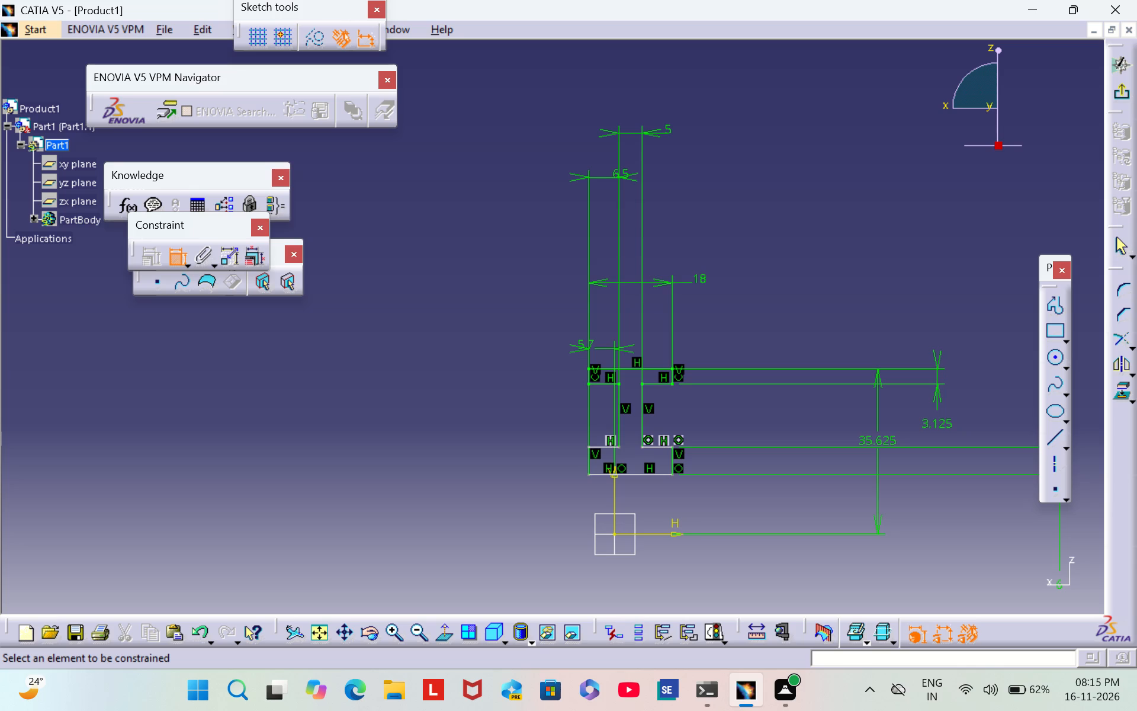
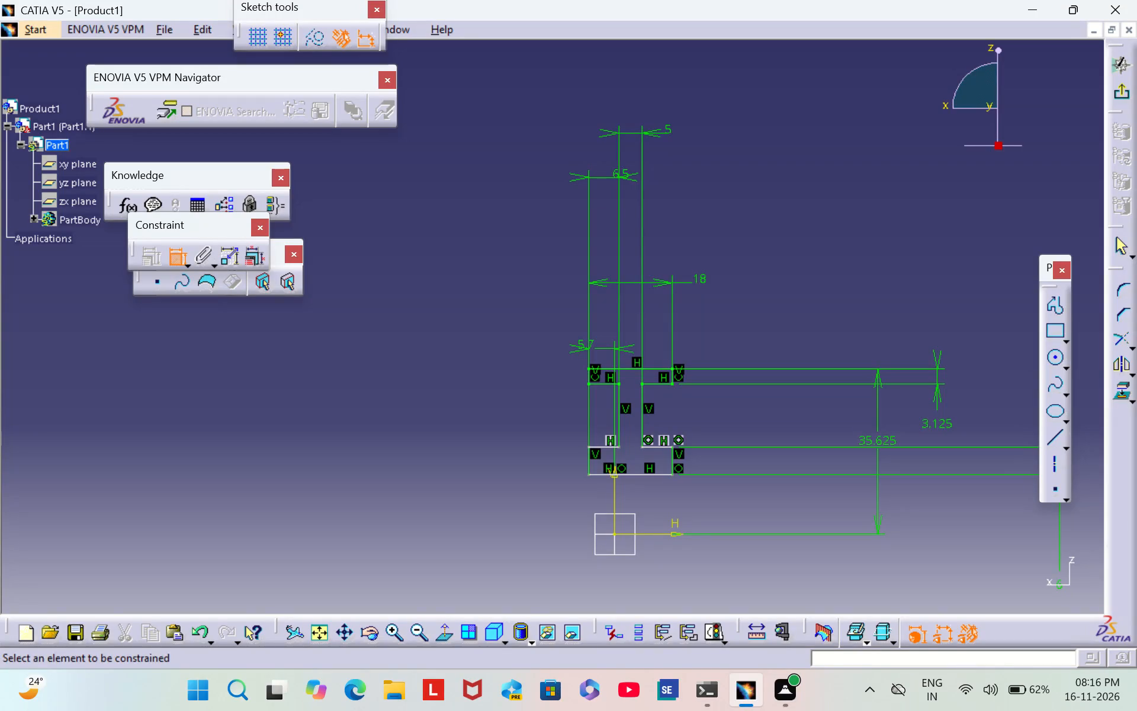
Constrain the lower flange's bottom edge to a distance of 9.5 mm from the horizontal axis.
{"action": "left_click", "coordinate": [658, 536]}
{"action": "left_click", "coordinate": [638, 475]}
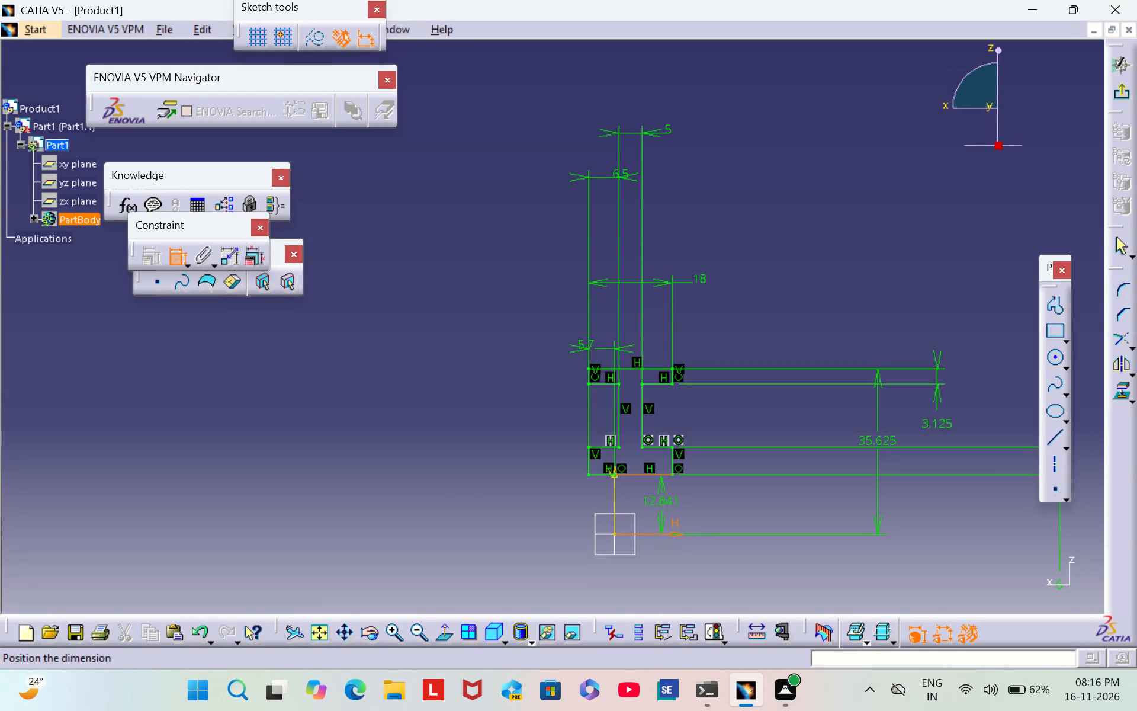
{"action": "left_click", "coordinate": [431, 505]}
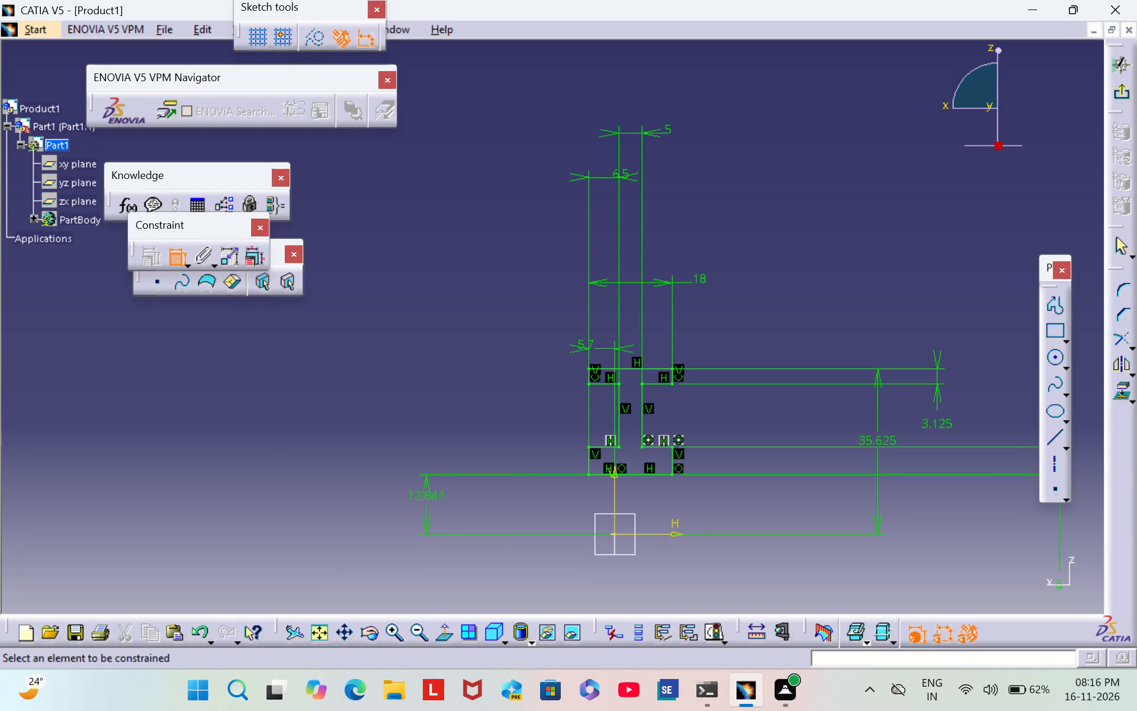
{"action": "double_click", "coordinate": [428, 499]}
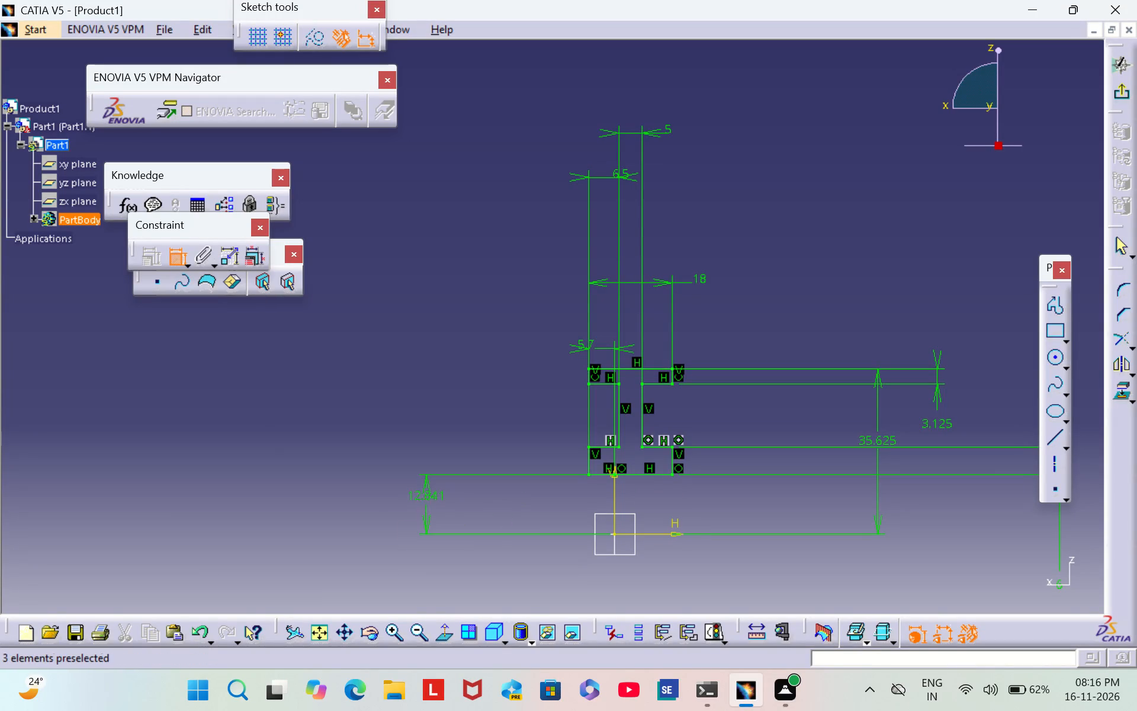
{"action": "key", "text": "BackSpace"}
{"action": "type", "text": "9."}
{"action": "key", "text": "5"}
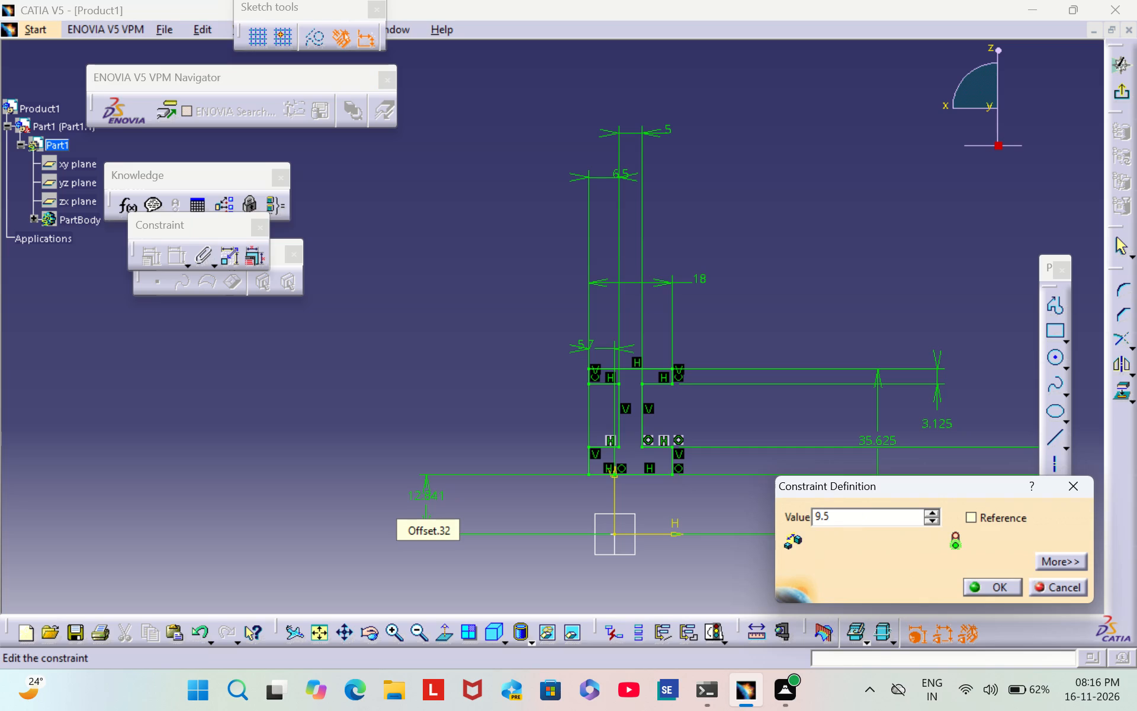
{"action": "left_click", "coordinate": [989, 585]}
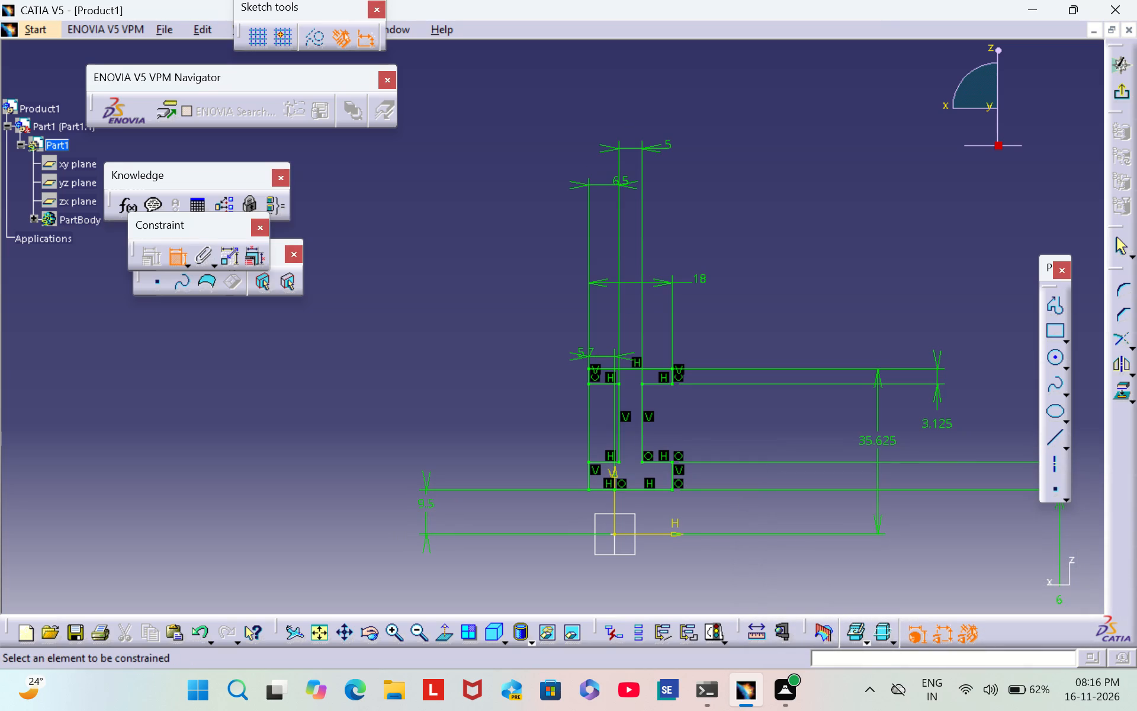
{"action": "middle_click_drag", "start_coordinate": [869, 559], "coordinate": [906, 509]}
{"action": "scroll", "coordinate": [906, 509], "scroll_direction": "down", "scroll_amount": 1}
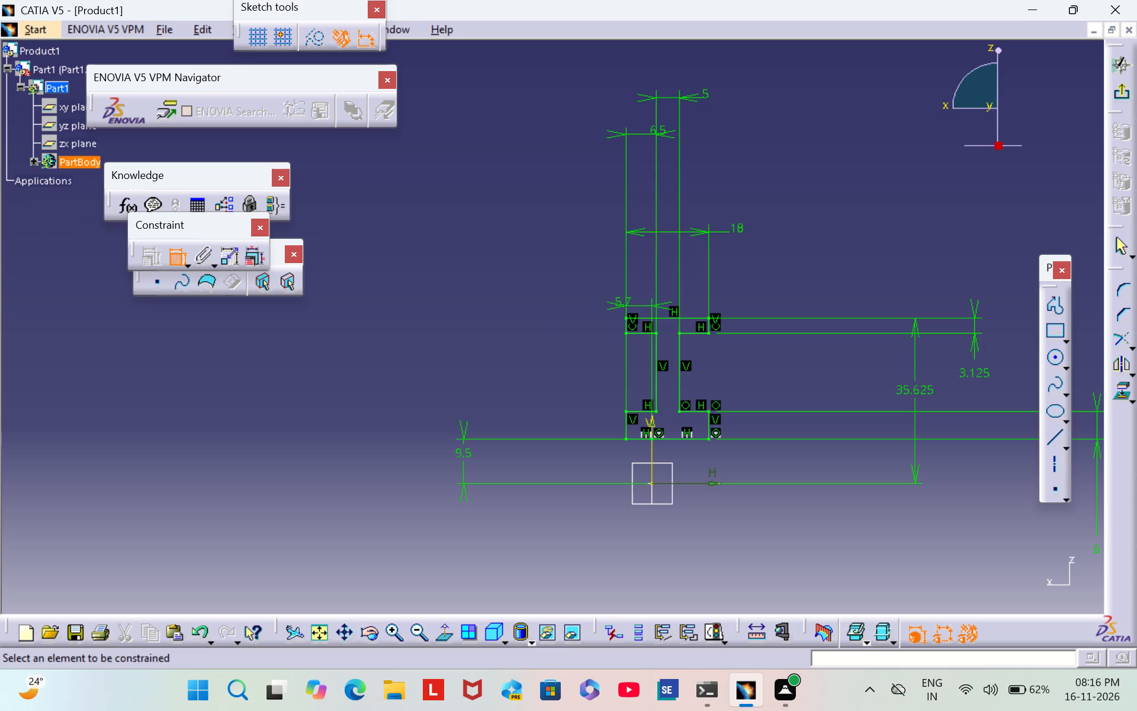
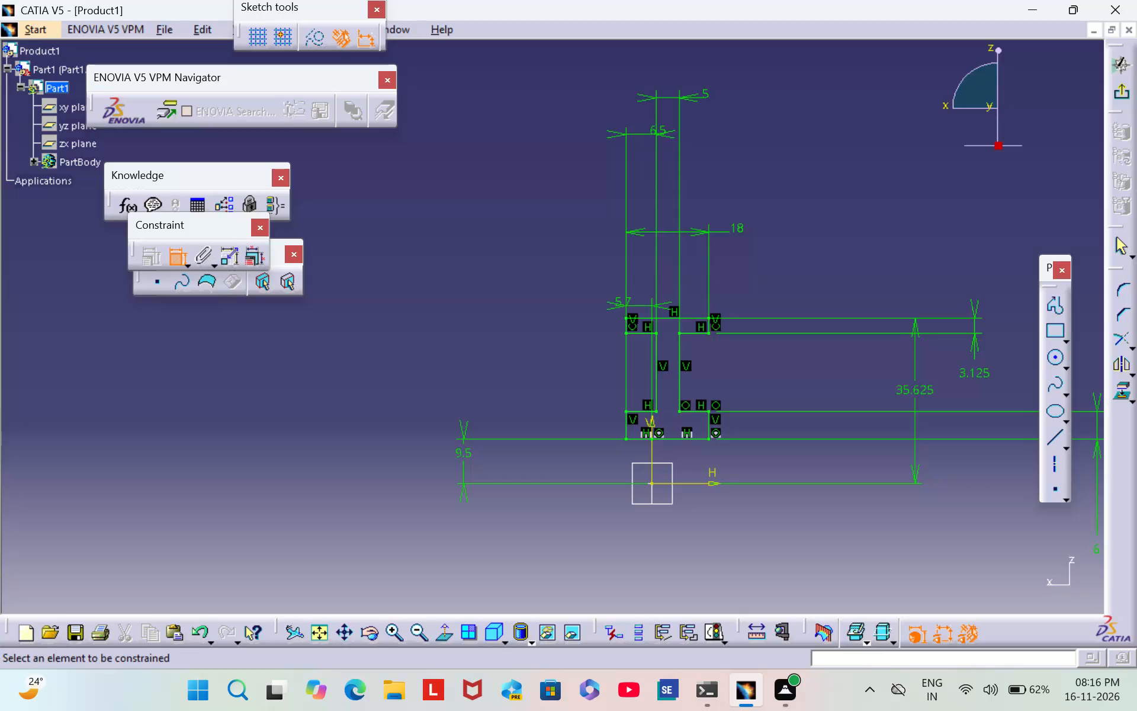
Reposition the 5 mm web-width dimension closer to the I-profile's upper flange, below the 18 mm dimension, and exit the sketch.
{"action": "triple_click", "coordinate": [399, 635]}
{"action": "left_click", "coordinate": [399, 635]}
{"action": "middle_click_drag", "start_coordinate": [865, 375], "coordinate": [675, 585]}
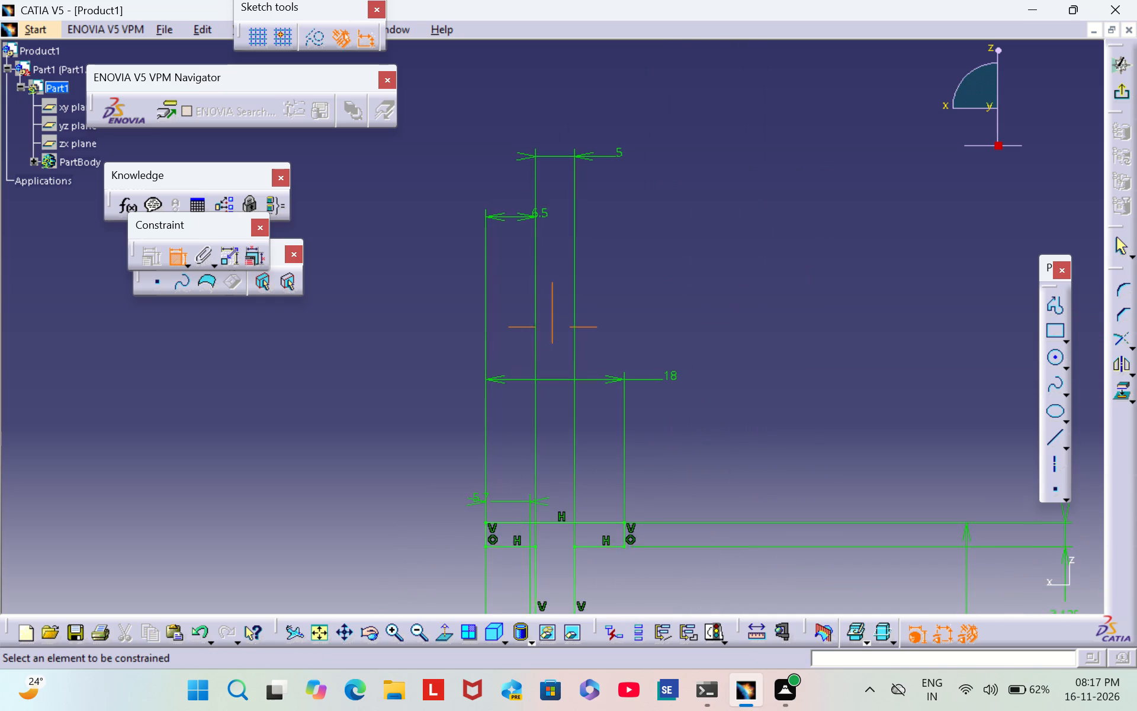
{"action": "middle_click_drag", "start_coordinate": [675, 585], "coordinate": [675, 585]}
{"action": "left_click_drag", "start_coordinate": [582, 153], "coordinate": [583, 449]}
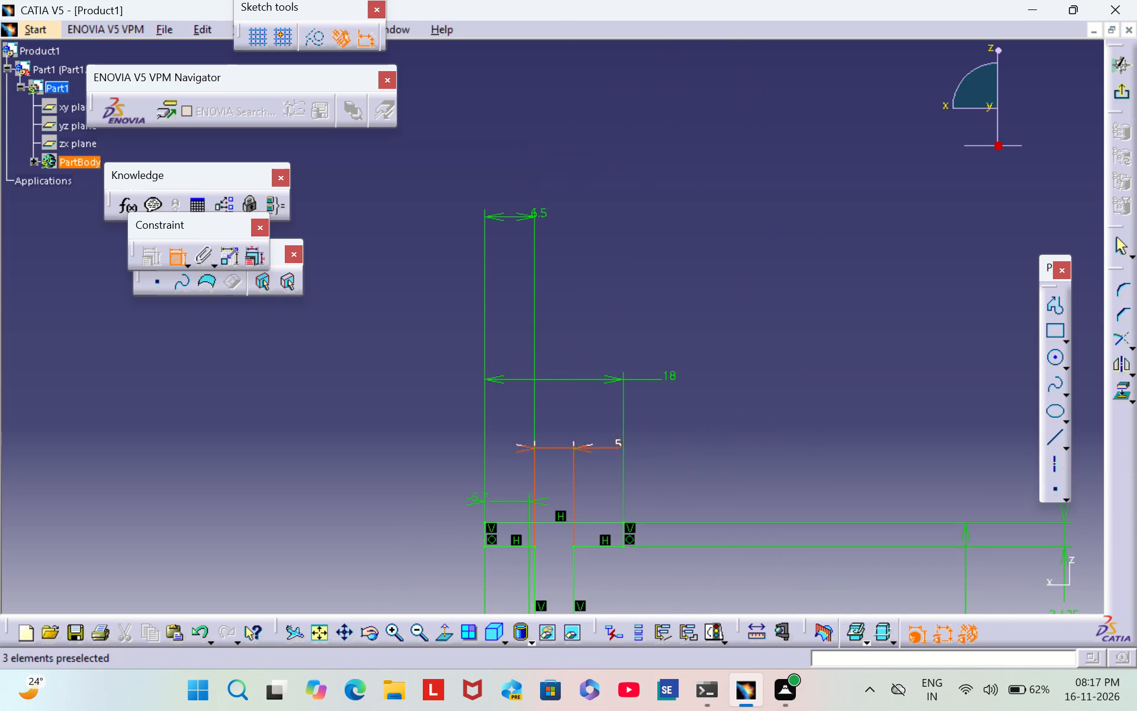
{"action": "left_click_drag", "start_coordinate": [583, 449], "coordinate": [583, 466]}
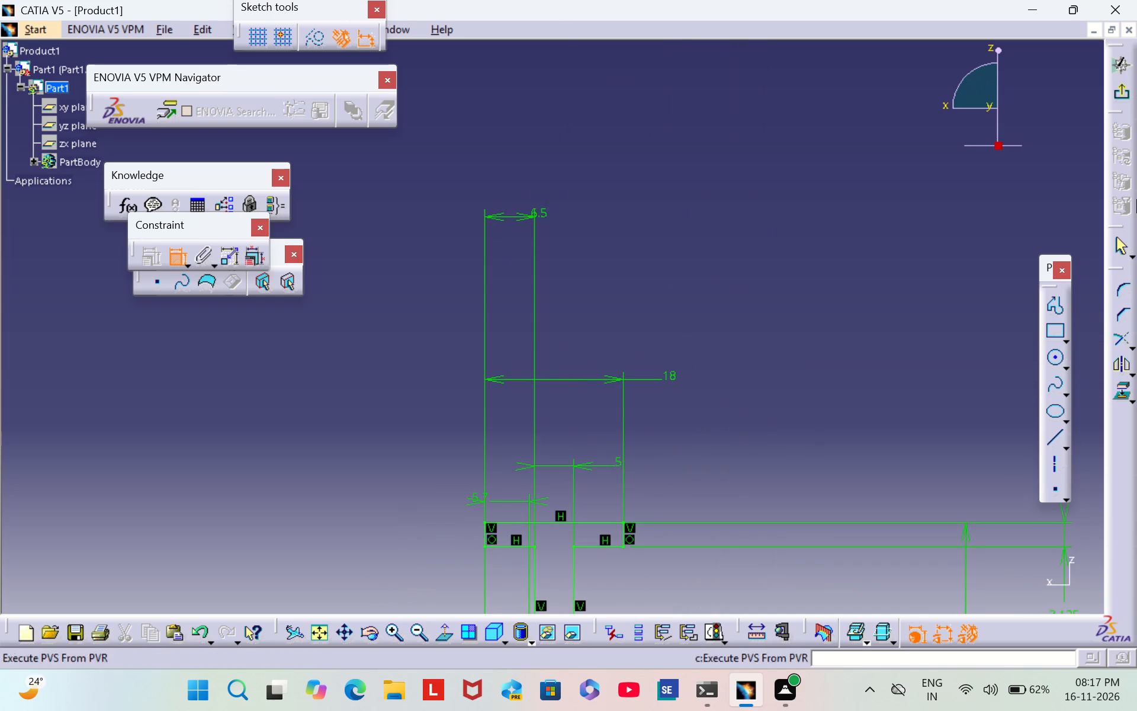
{"action": "left_click", "coordinate": [1119, 97]}
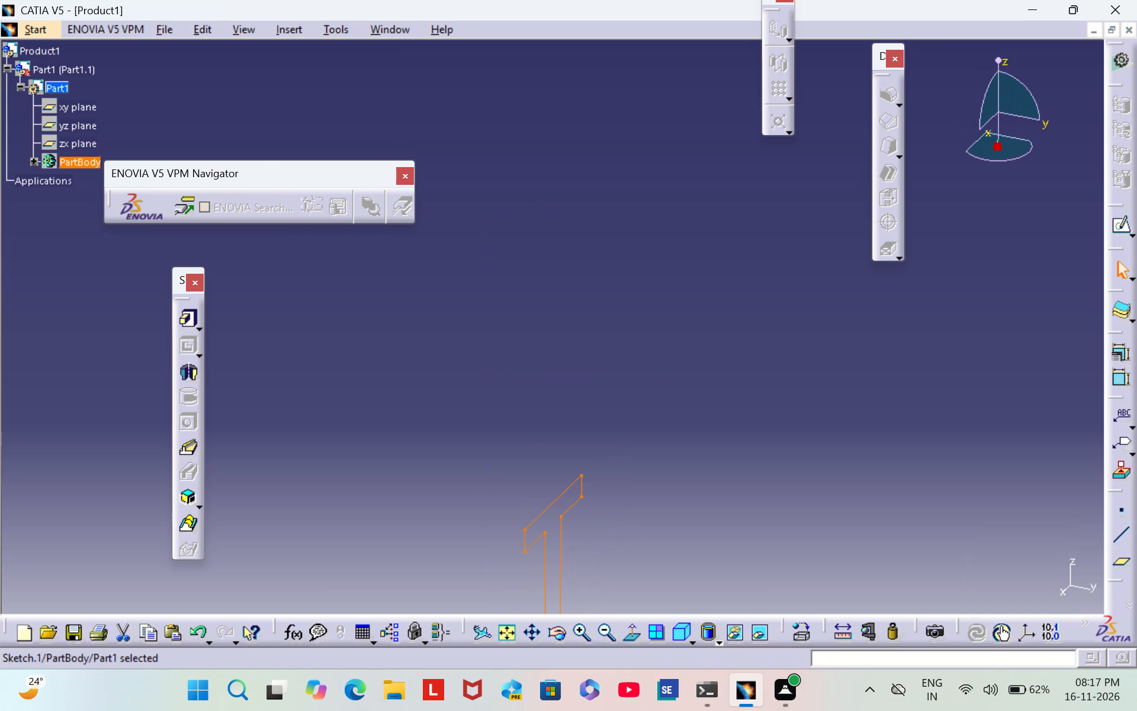
Revolve the I-profile sketch 360 degrees about its horizontal axis with the Shaft feature, previewing it before accepting.
{"action": "middle_click_drag", "start_coordinate": [701, 494], "coordinate": [752, 292]}
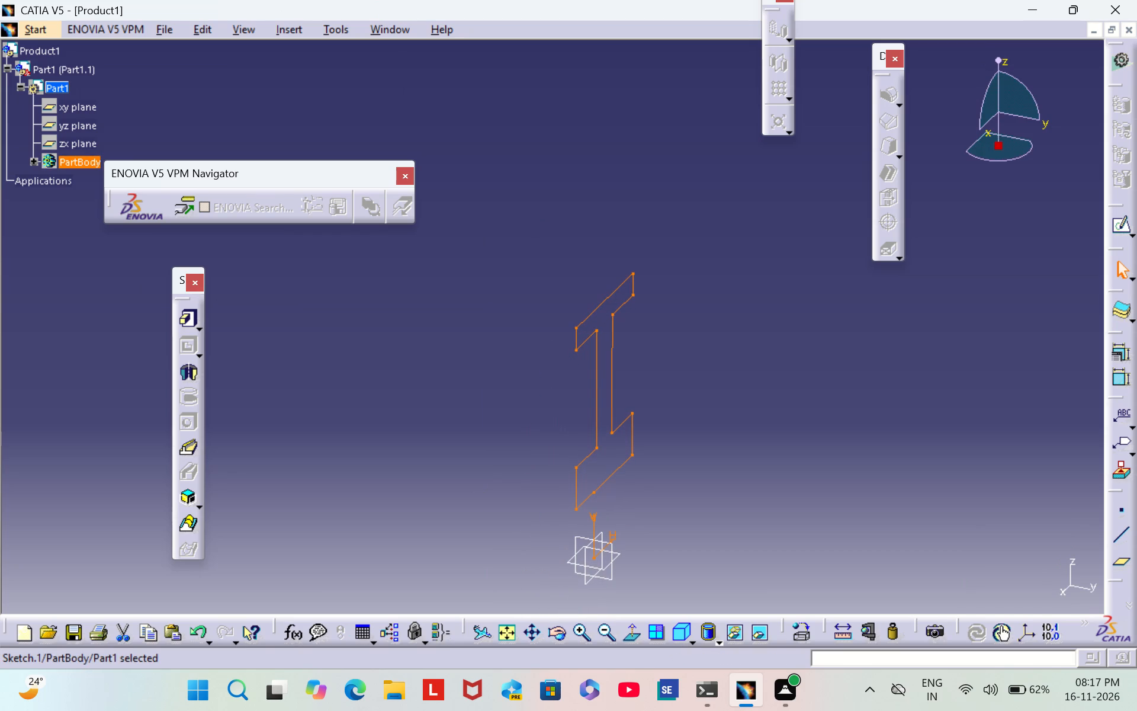
{"action": "left_click", "coordinate": [188, 372]}
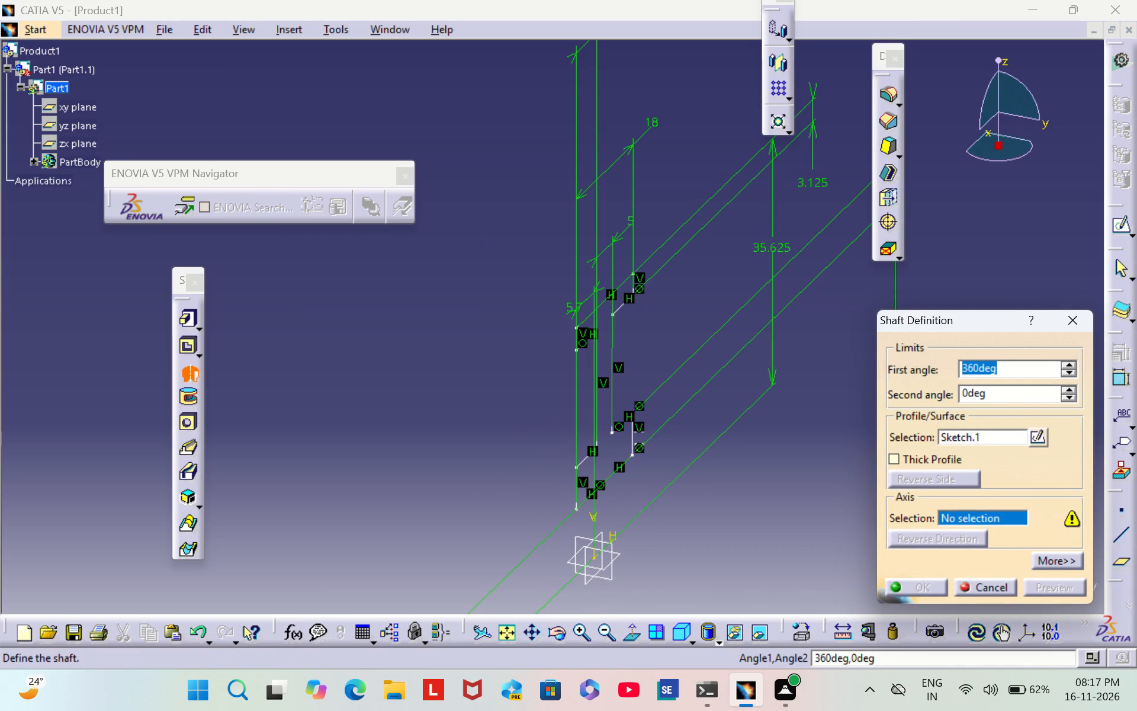
{"action": "left_click", "coordinate": [610, 530]}
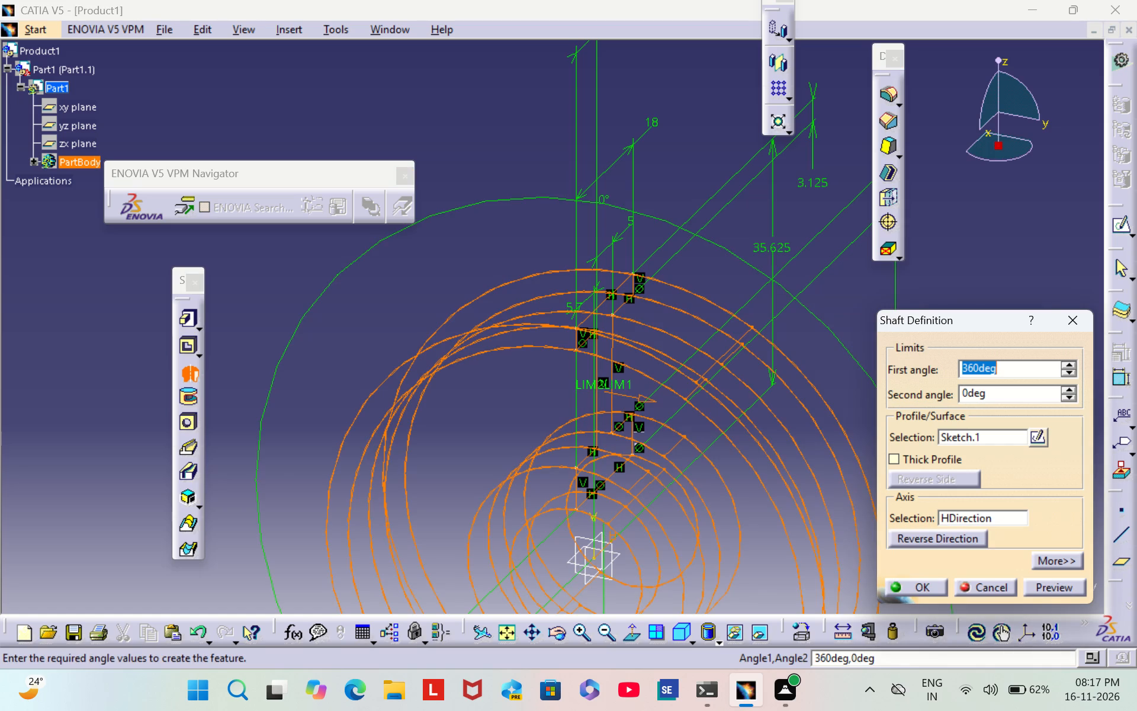
{"action": "middle_click_drag", "start_coordinate": [670, 495], "coordinate": [771, 342]}
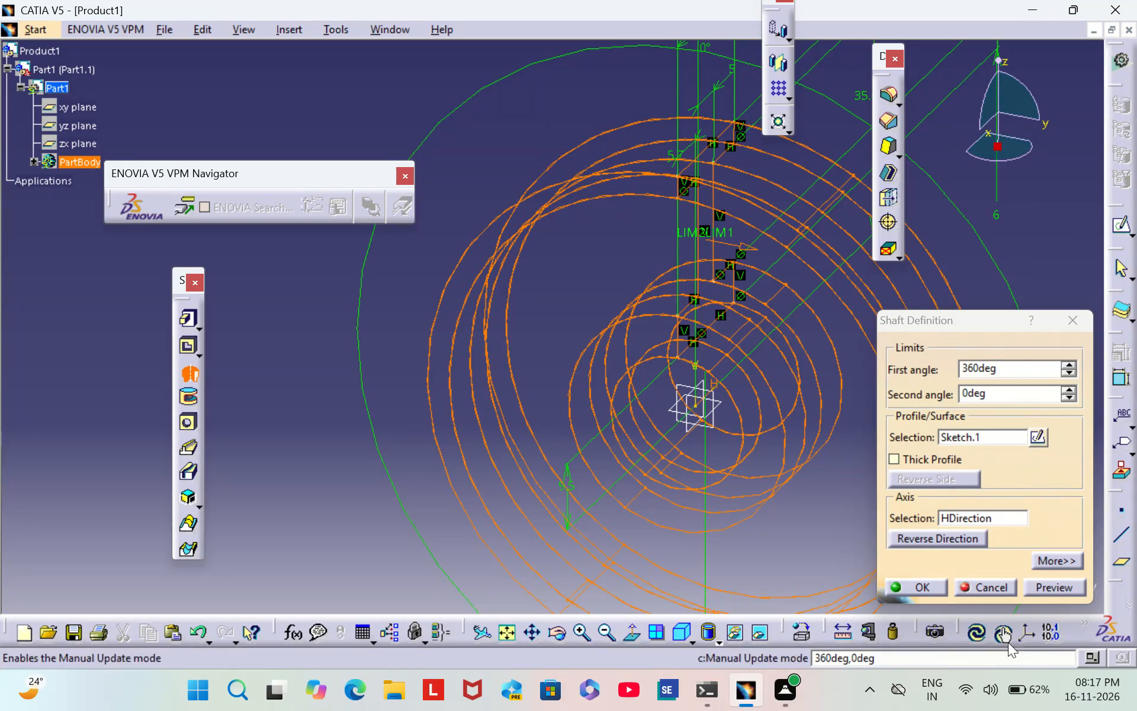
{"action": "left_click", "coordinate": [1060, 584]}
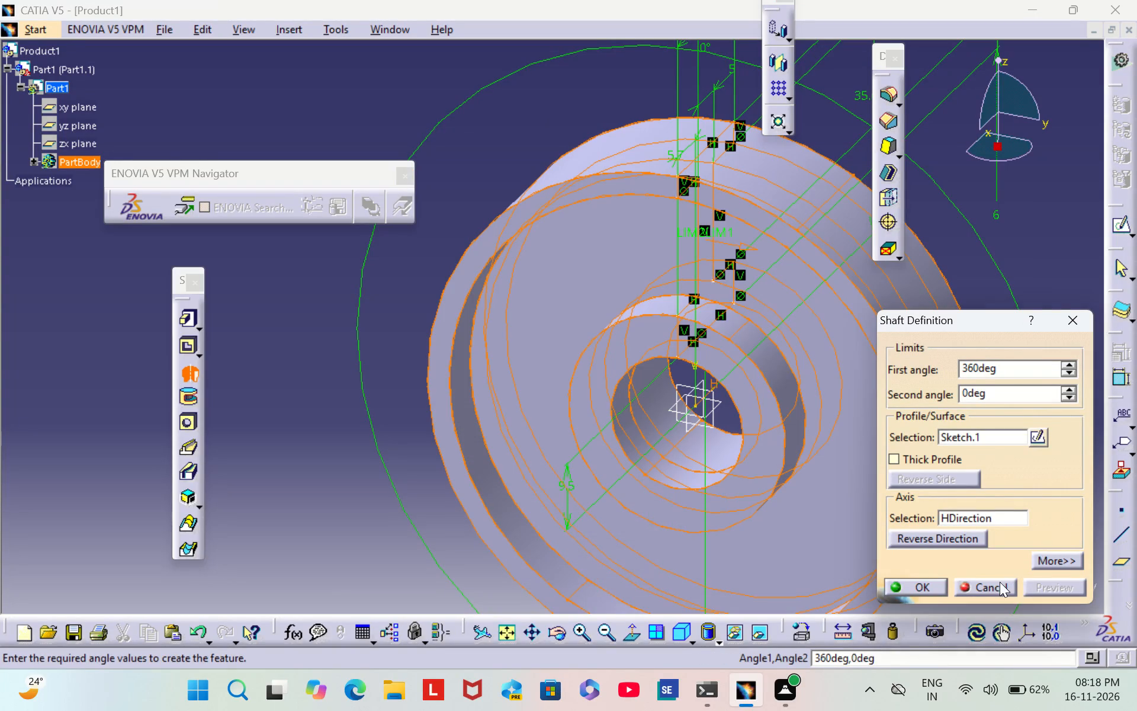
{"action": "left_click", "coordinate": [921, 589]}
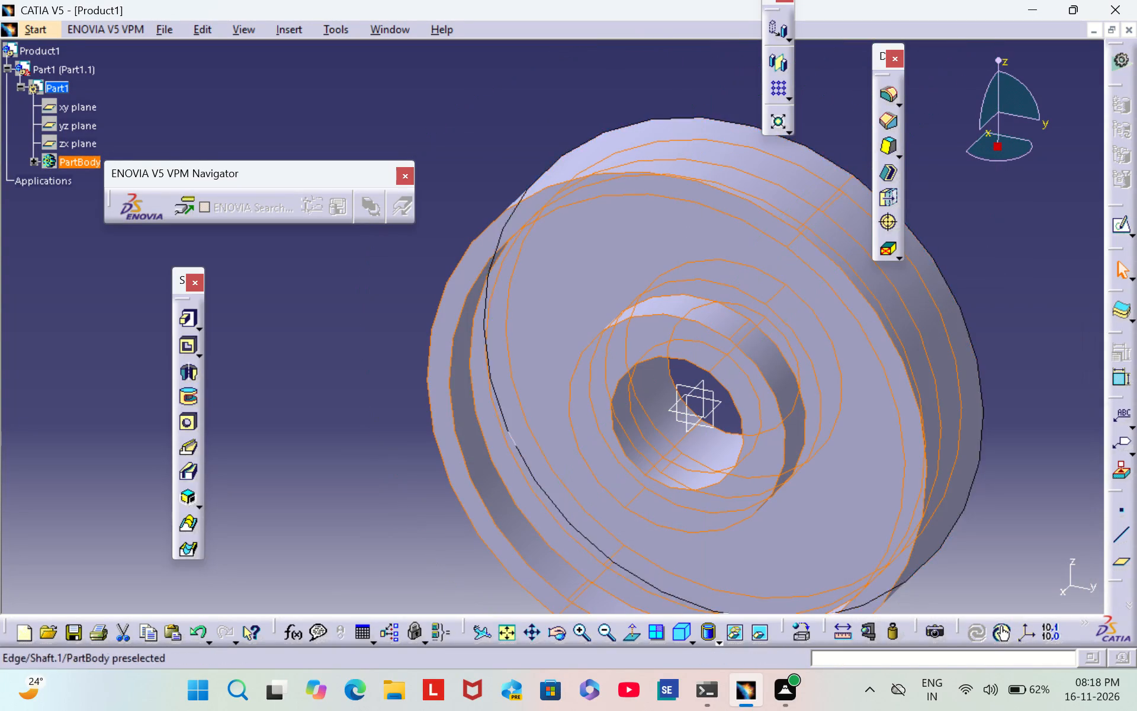
Examine the revolved wheel from both sides and restore the isometric view.
{"action": "middle_click_drag", "start_coordinate": [975, 292], "coordinate": [785, 162]}
{"action": "scroll", "coordinate": [968, 288], "scroll_direction": "up", "scroll_amount": 1}
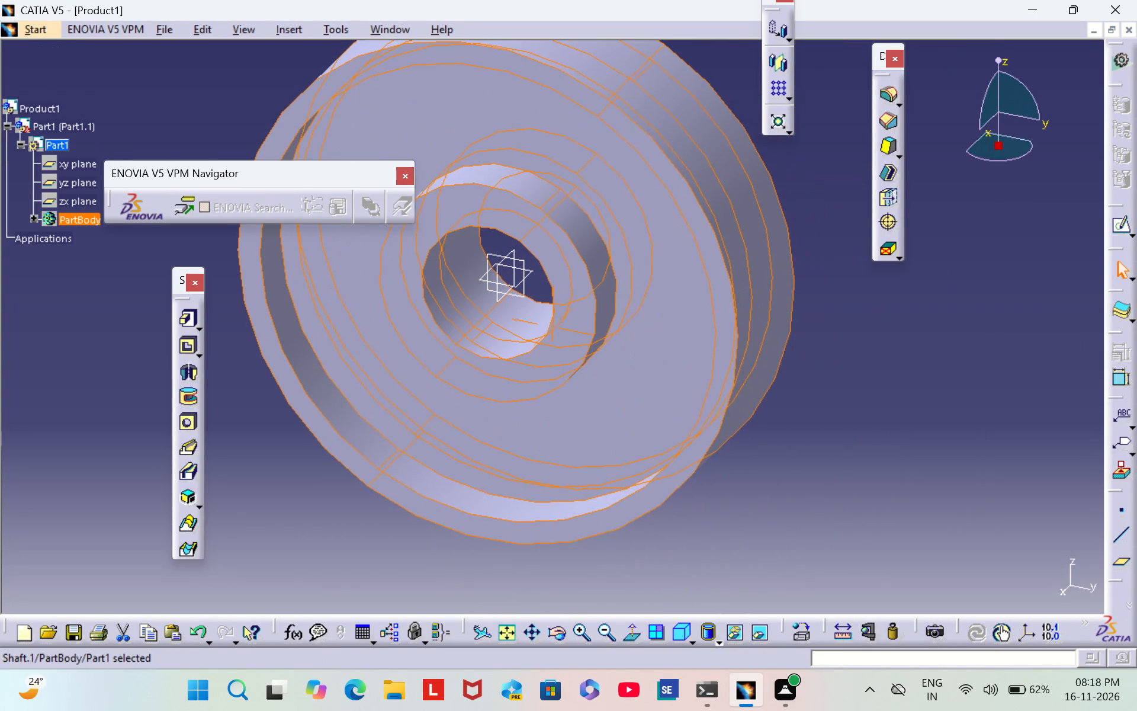
{"action": "left_click", "coordinate": [796, 158]}
{"action": "middle_click_drag", "start_coordinate": [801, 179], "coordinate": [809, 235]}
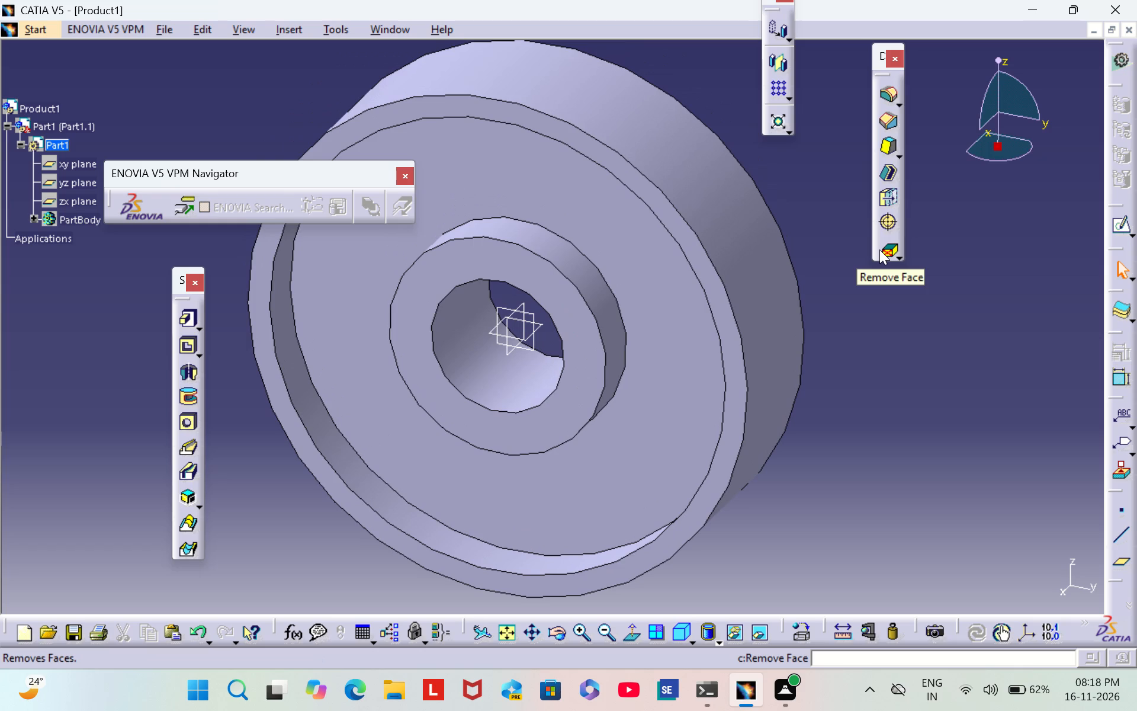
{"action": "scroll", "coordinate": [836, 218], "scroll_direction": "up", "scroll_amount": 1}
{"action": "middle_click_drag", "start_coordinate": [836, 218], "coordinate": [464, 242]}
{"action": "right_click_drag", "start_coordinate": [836, 219], "coordinate": [464, 242]}
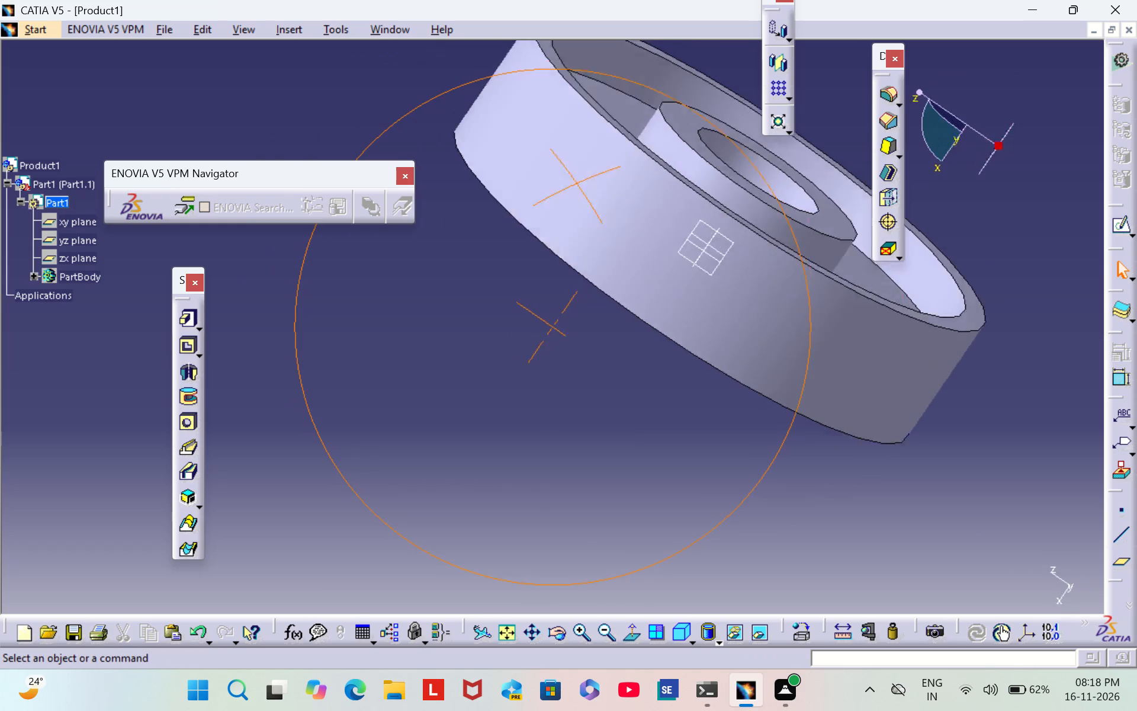
{"action": "middle_click_drag", "start_coordinate": [464, 242], "coordinate": [518, 232]}
{"action": "right_click_drag", "start_coordinate": [464, 242], "coordinate": [518, 232]}
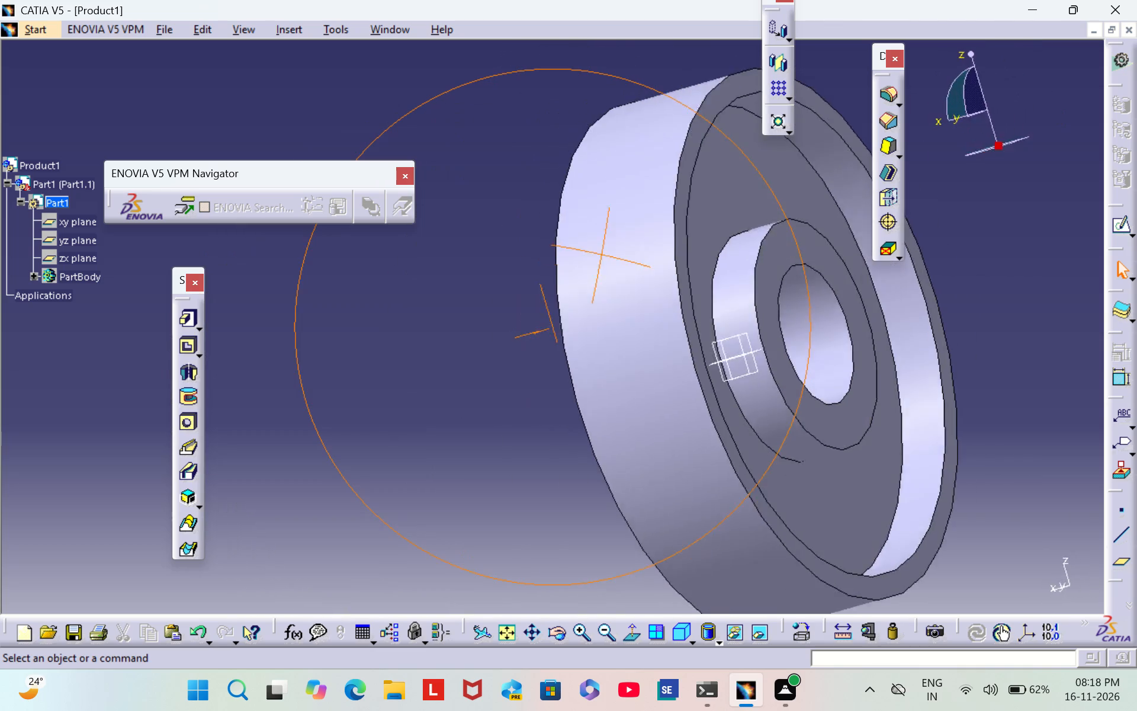
{"action": "middle_click_drag", "start_coordinate": [518, 232], "coordinate": [758, 50]}
{"action": "right_click_drag", "start_coordinate": [518, 232], "coordinate": [756, 53]}
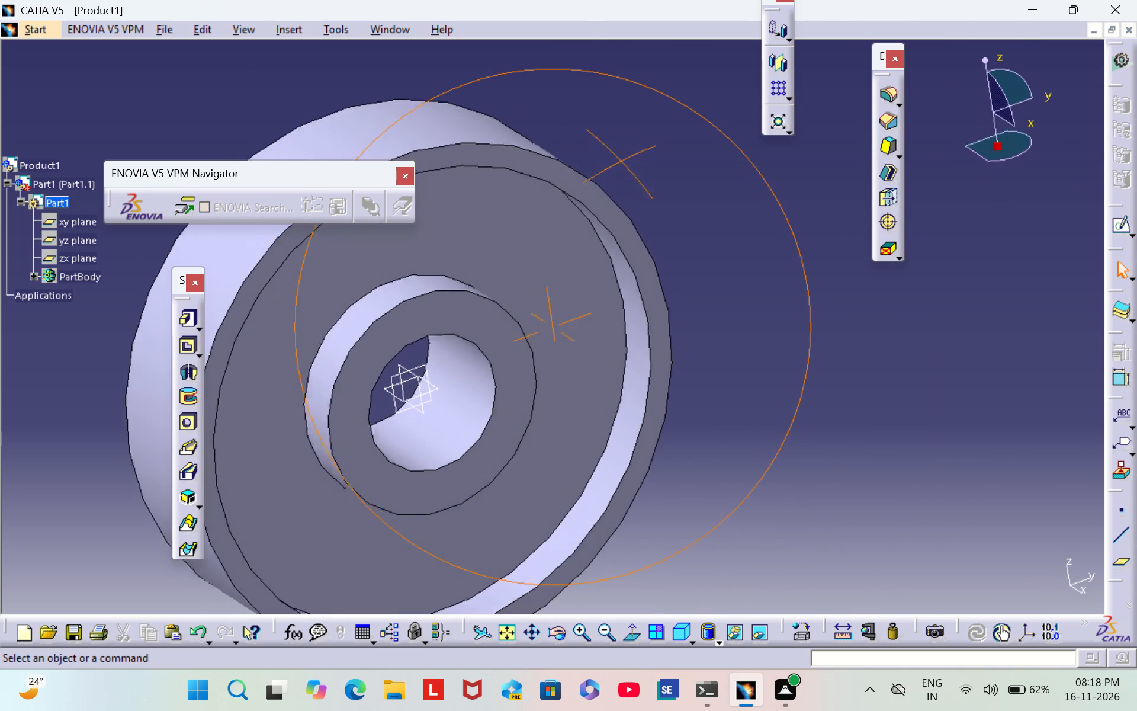
{"action": "right_click_drag", "start_coordinate": [756, 53], "coordinate": [698, 91]}
{"action": "middle_click_drag", "start_coordinate": [748, 65], "coordinate": [696, 88]}
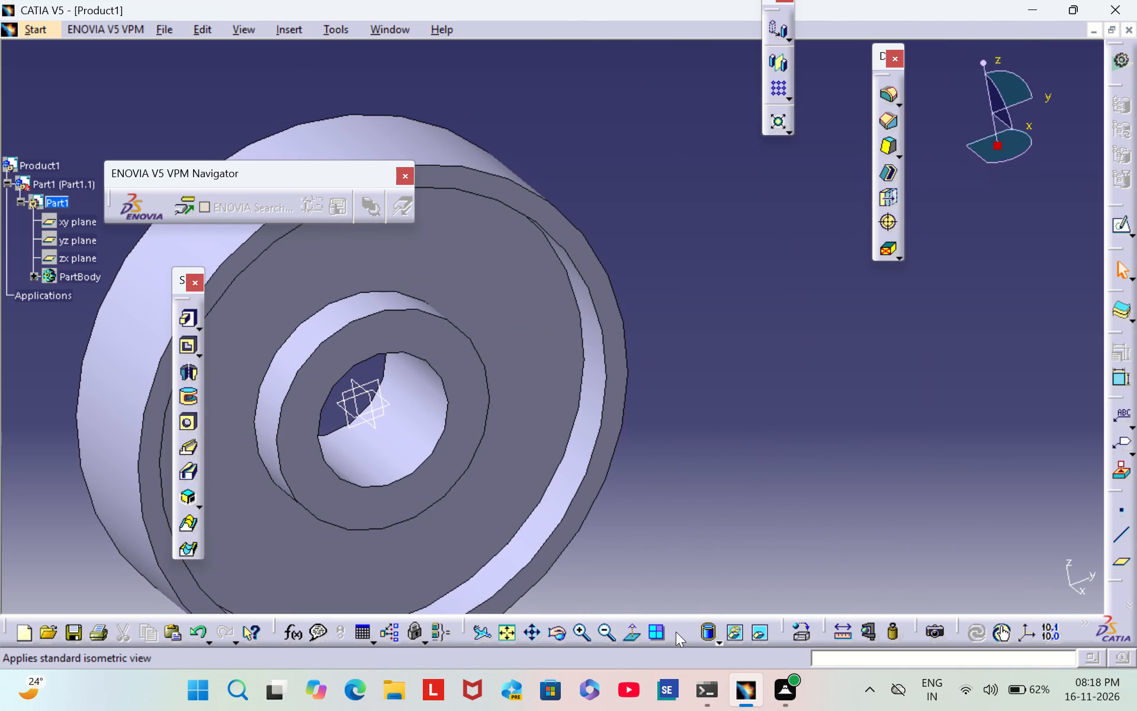
{"action": "left_click", "coordinate": [676, 632]}
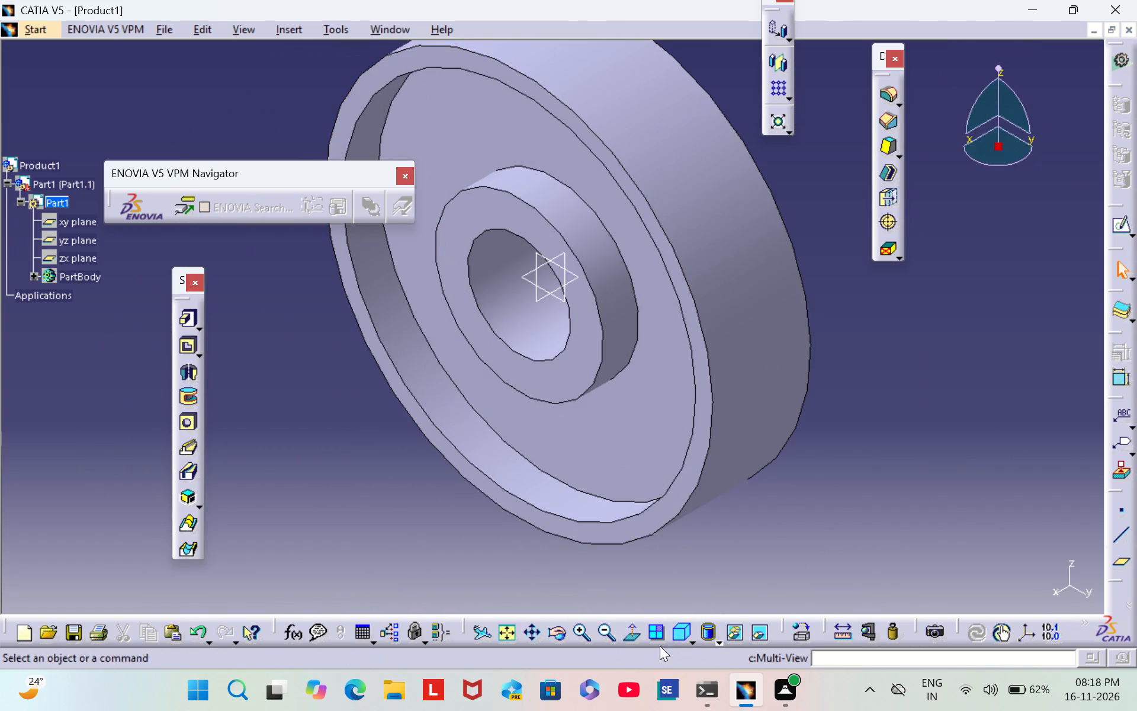
{"action": "left_click", "coordinate": [598, 632]}
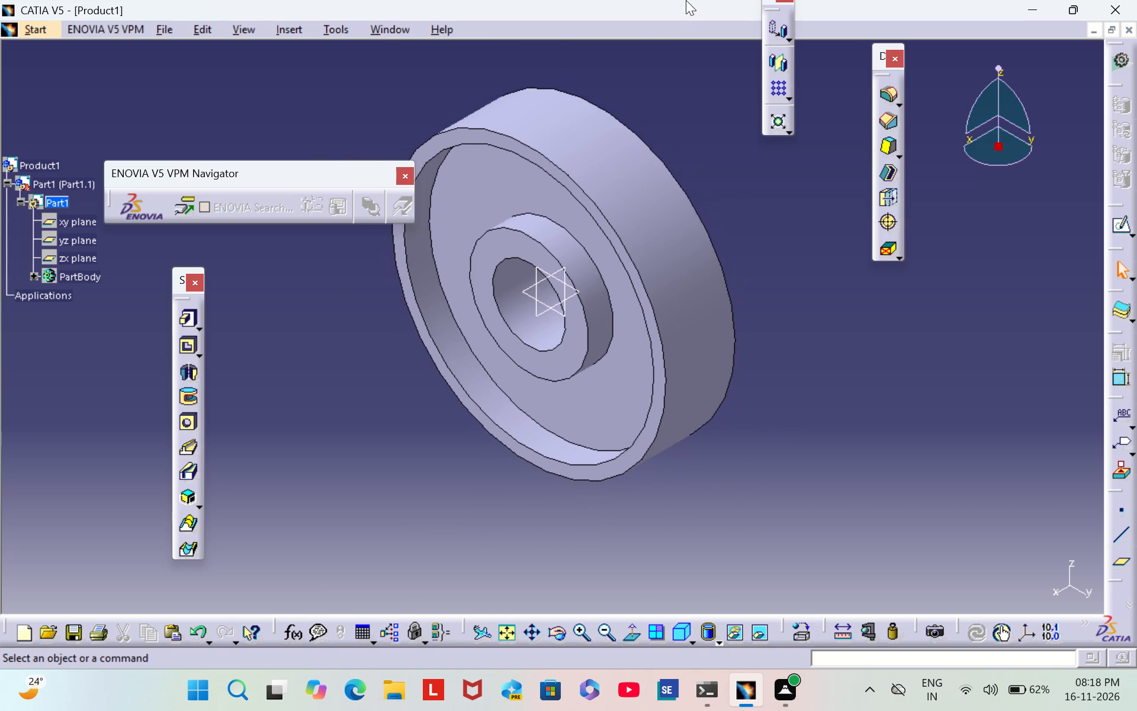
{"action": "middle_click_drag", "start_coordinate": [705, 124], "coordinate": [696, 171]}
{"action": "scroll", "coordinate": [696, 171], "scroll_direction": "up", "scroll_amount": 1}
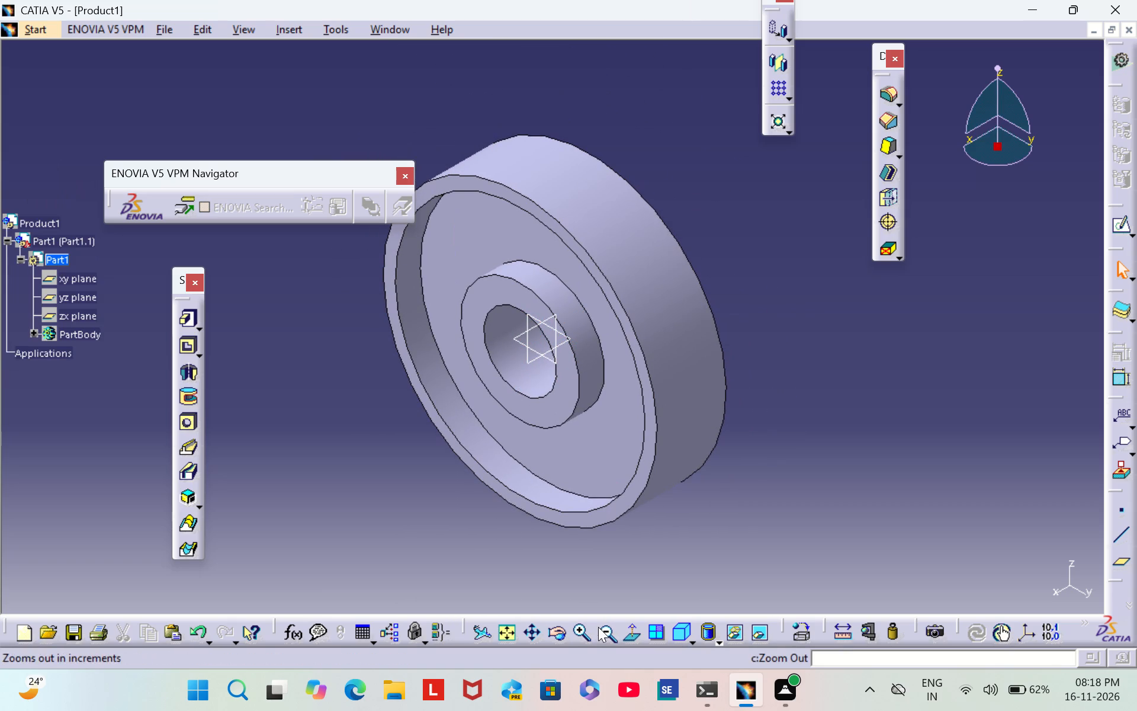
{"action": "left_click", "coordinate": [576, 634]}
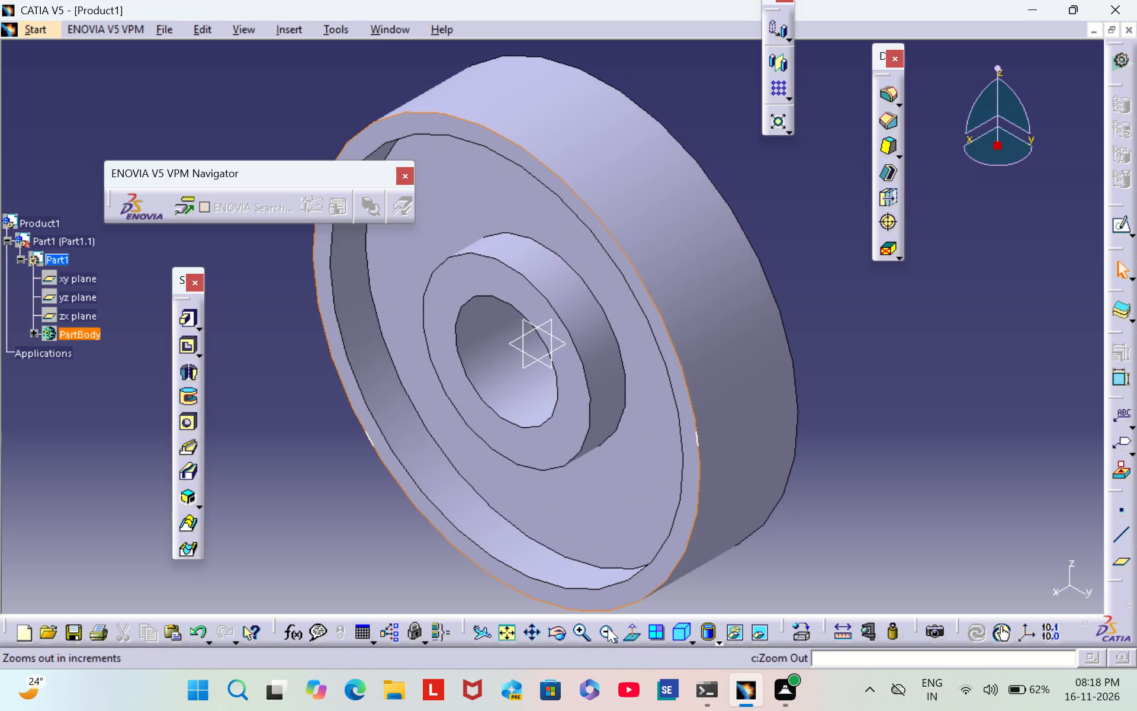
{"action": "left_click", "coordinate": [606, 631]}
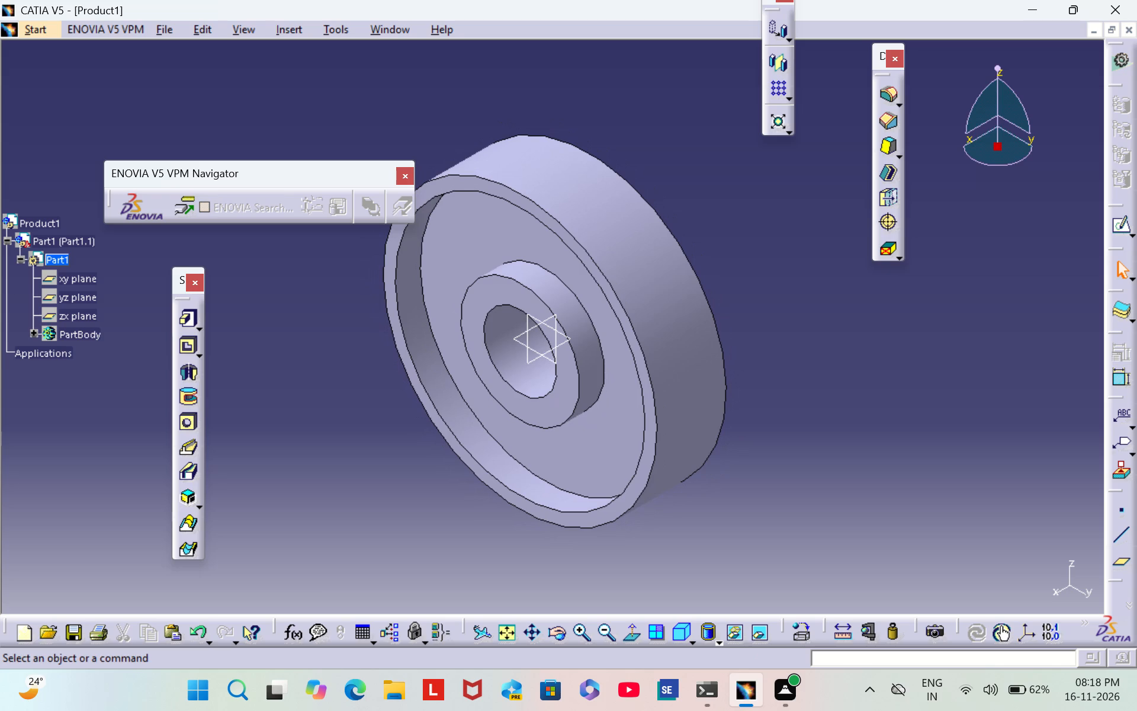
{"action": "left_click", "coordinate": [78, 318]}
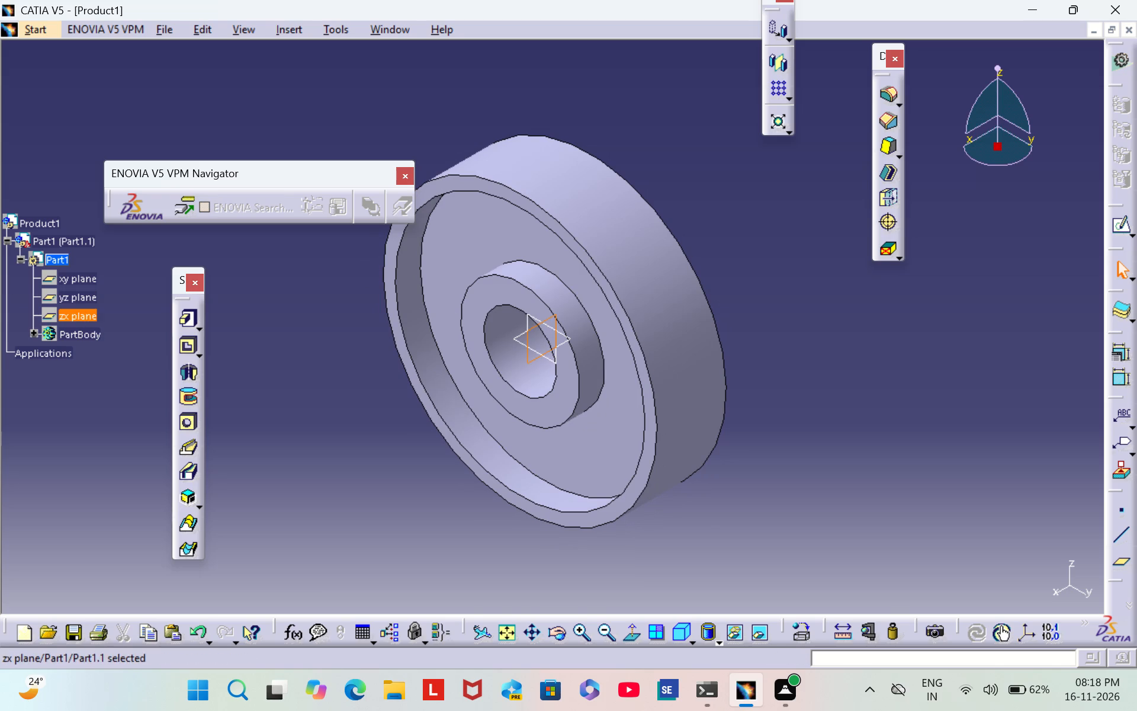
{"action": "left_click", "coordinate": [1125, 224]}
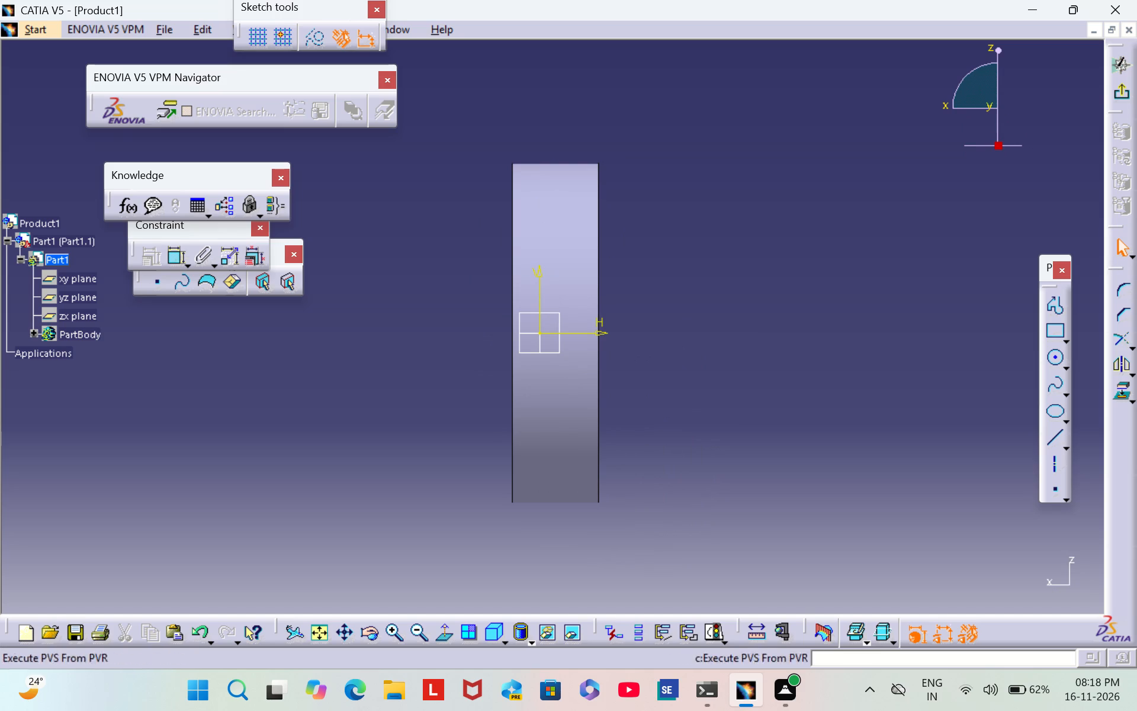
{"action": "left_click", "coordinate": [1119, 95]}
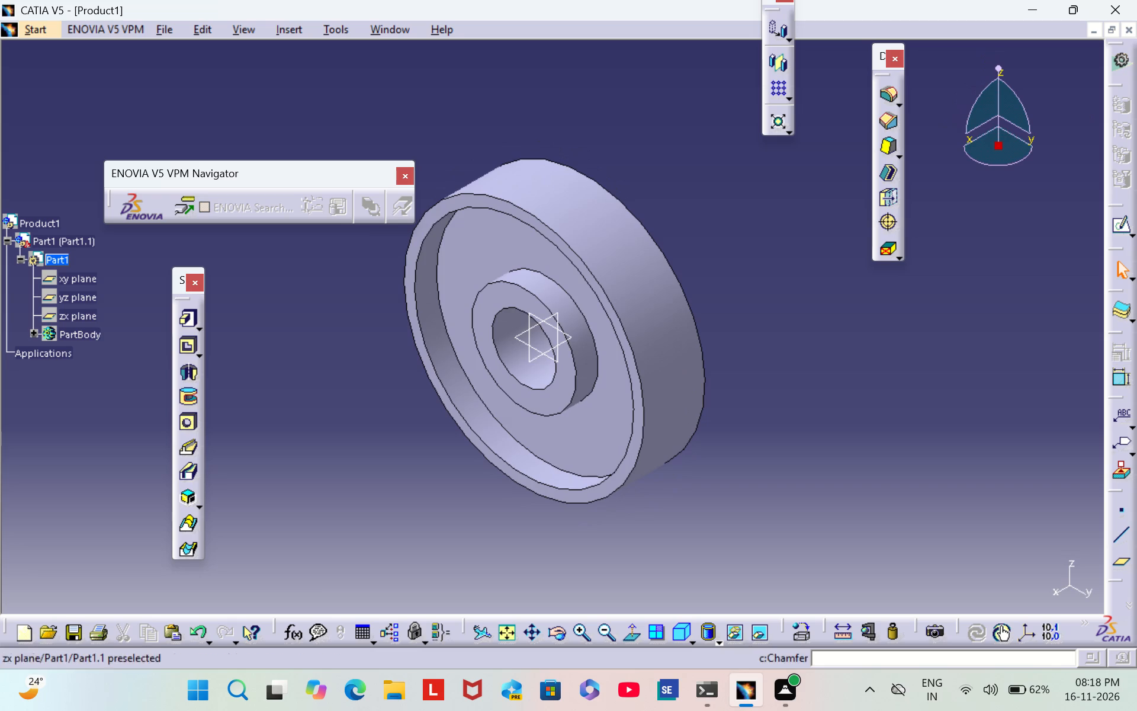
Start a sketch on the yz plane and draw a circle about 8.4 mm in diameter on the vertical axis, about 25 mm above the origin.
{"action": "left_click", "coordinate": [70, 299]}
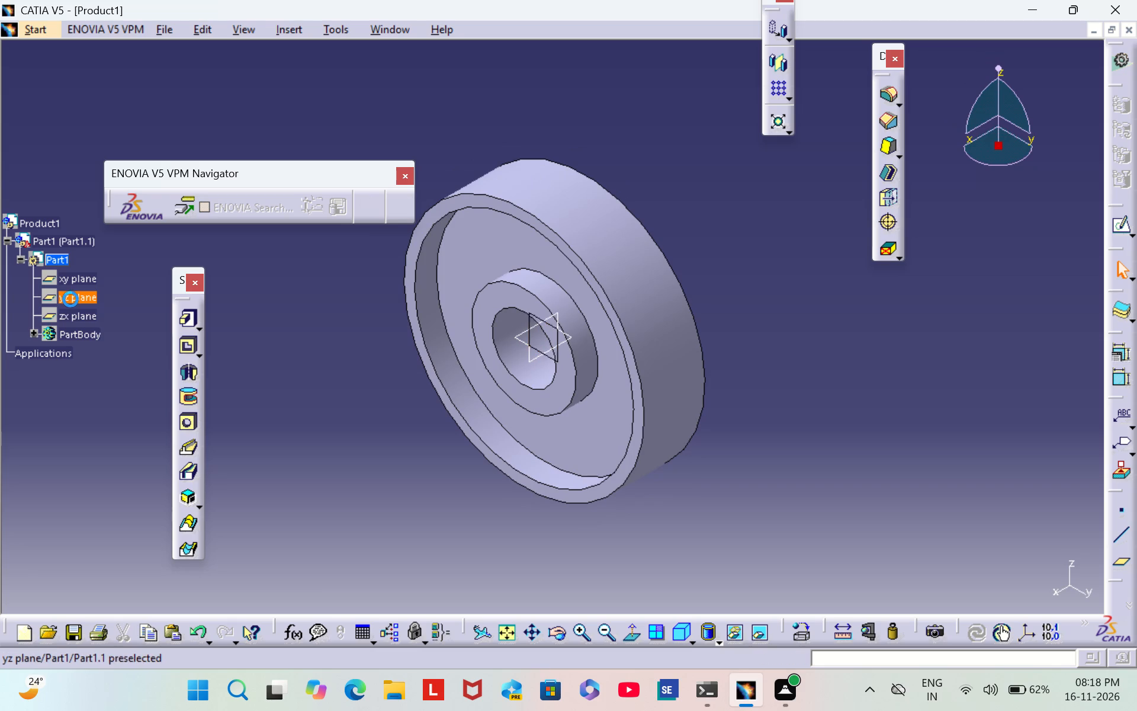
{"action": "left_click", "coordinate": [1123, 226]}
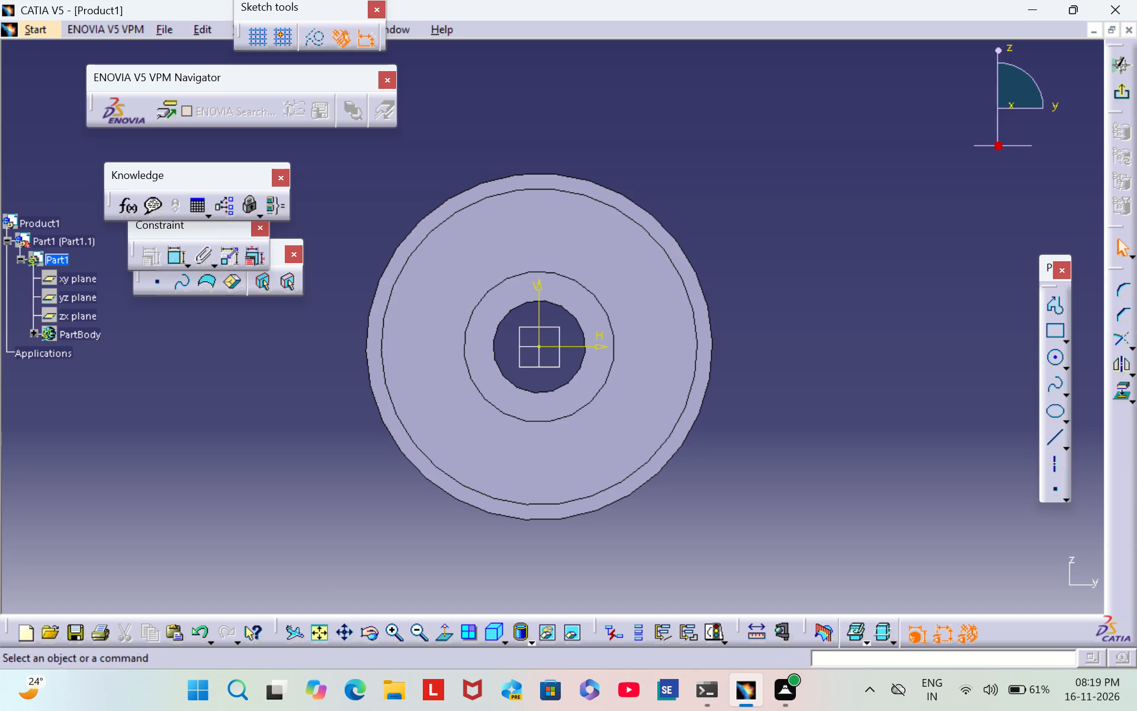
{"action": "left_click", "coordinate": [393, 642]}
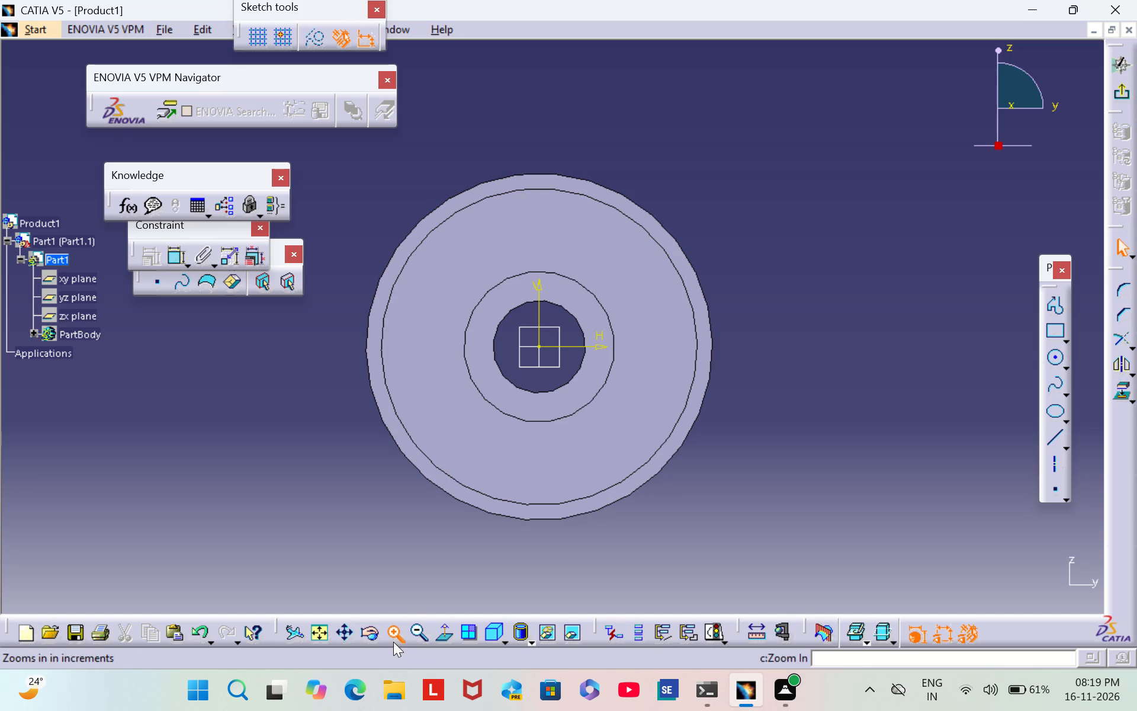
{"action": "middle_click_drag", "start_coordinate": [792, 471], "coordinate": [802, 433]}
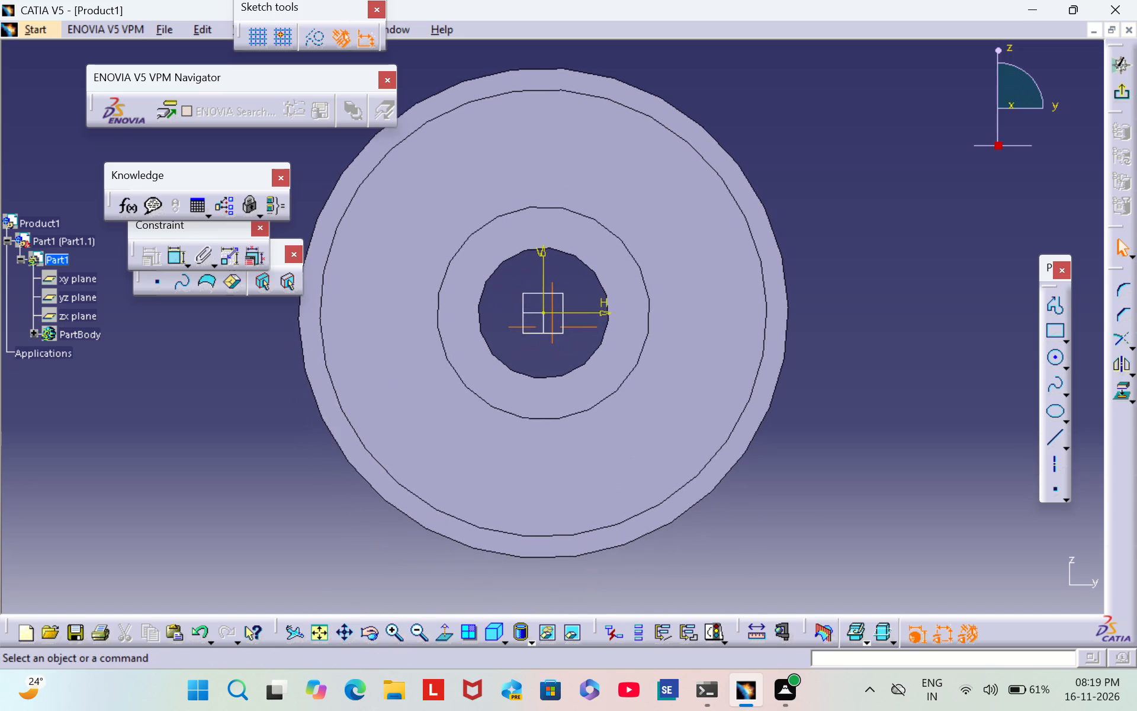
{"action": "middle_click_drag", "start_coordinate": [802, 433], "coordinate": [803, 441]}
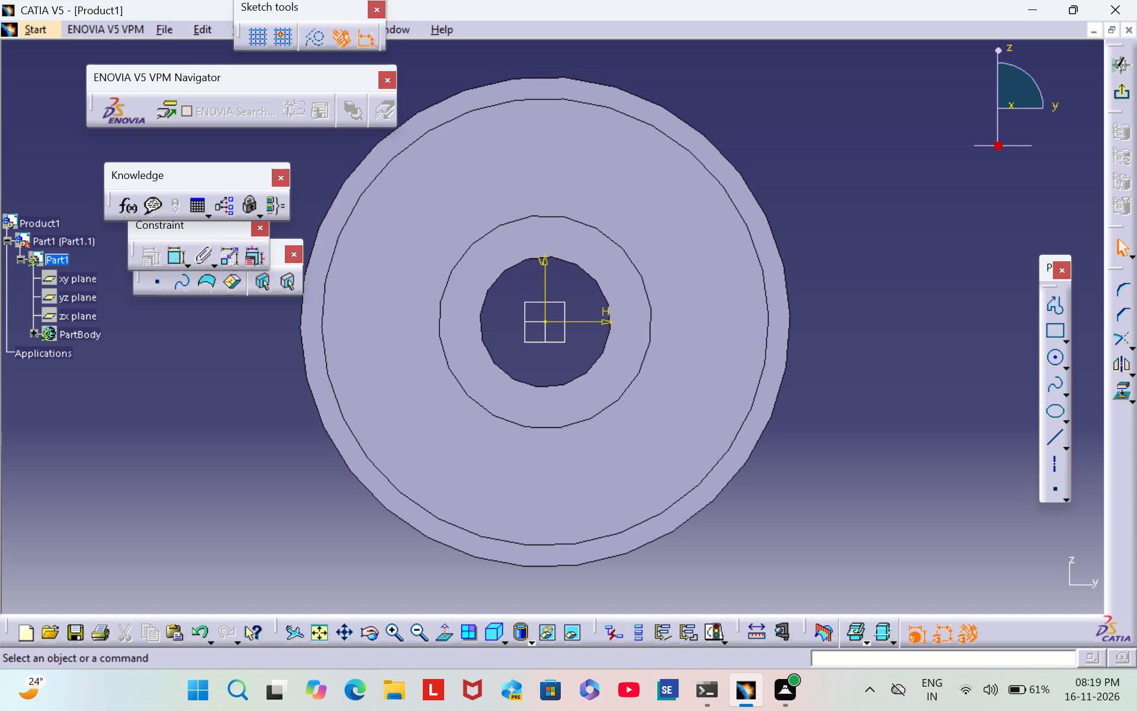
{"action": "left_click", "coordinate": [1054, 358]}
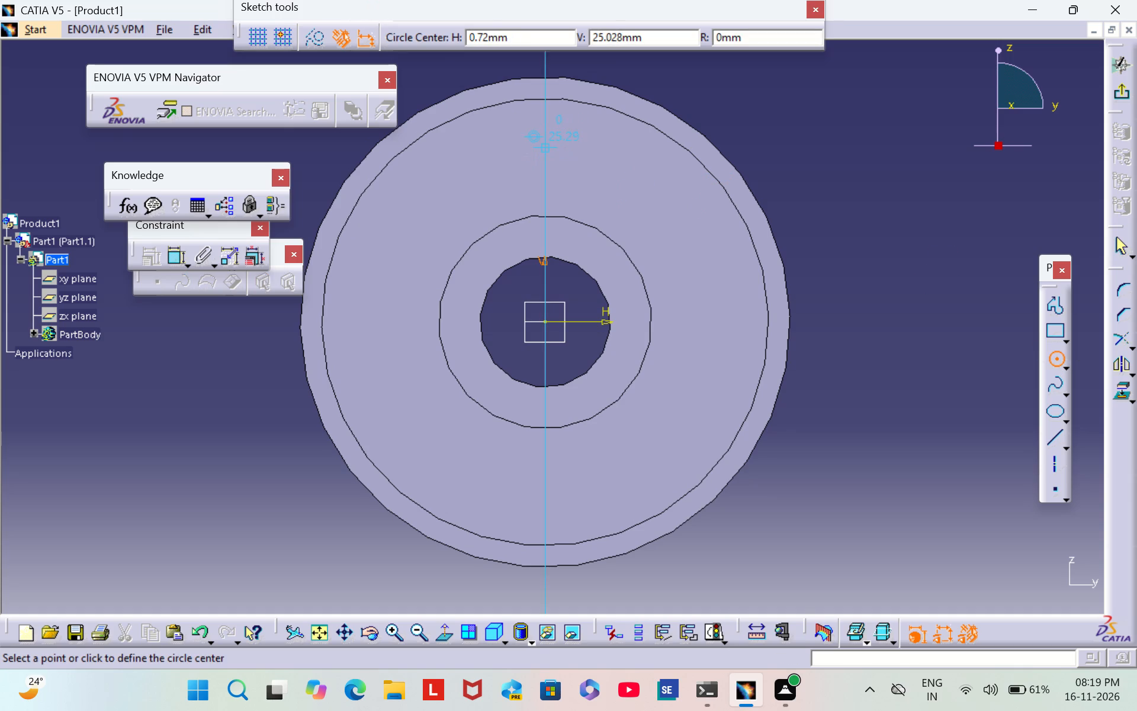
{"action": "left_click", "coordinate": [543, 149]}
{"action": "left_click", "coordinate": [567, 166]}
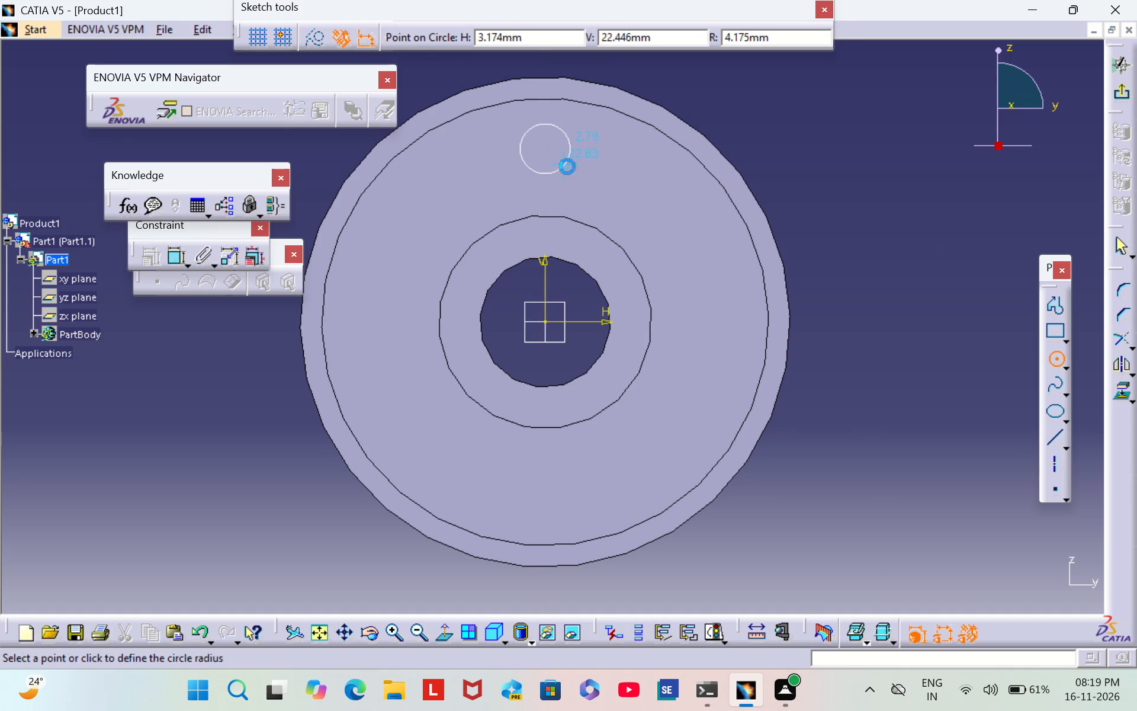
Dimension the diameter of the circle on the wheel's web and set it to 14 mm.
{"action": "left_click", "coordinate": [176, 257]}
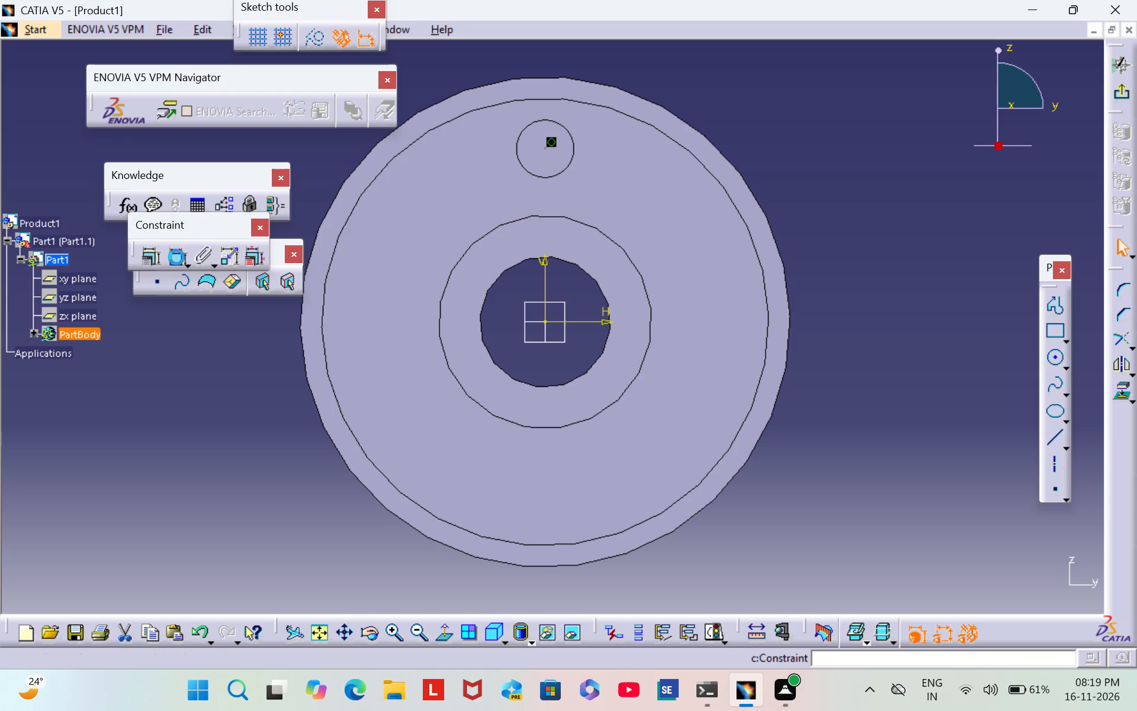
{"action": "left_click", "coordinate": [616, 144]}
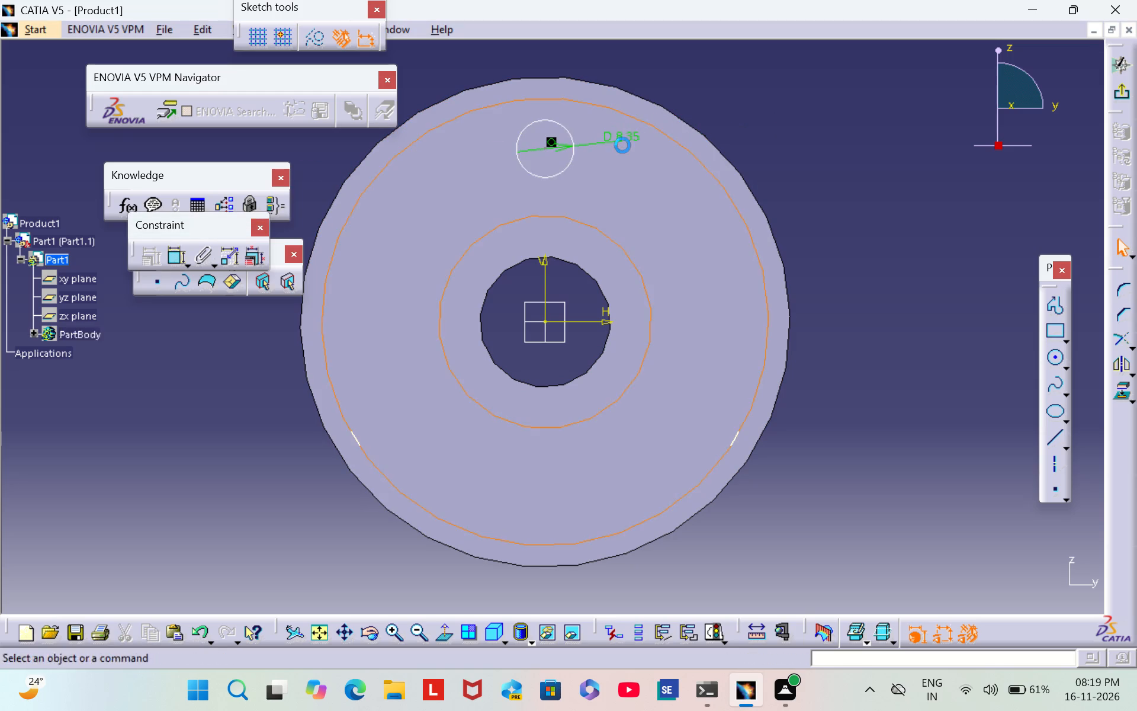
{"action": "double_click", "coordinate": [629, 139]}
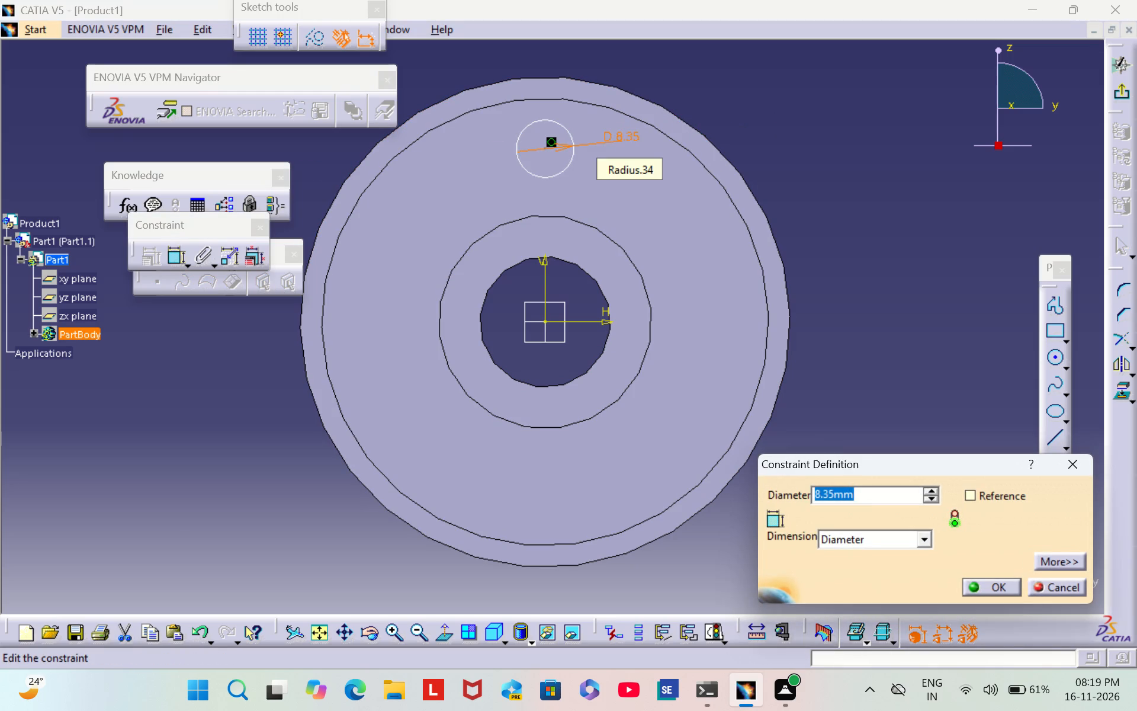
{"action": "key", "text": "BackSpace"}
{"action": "type", "text": "14"}
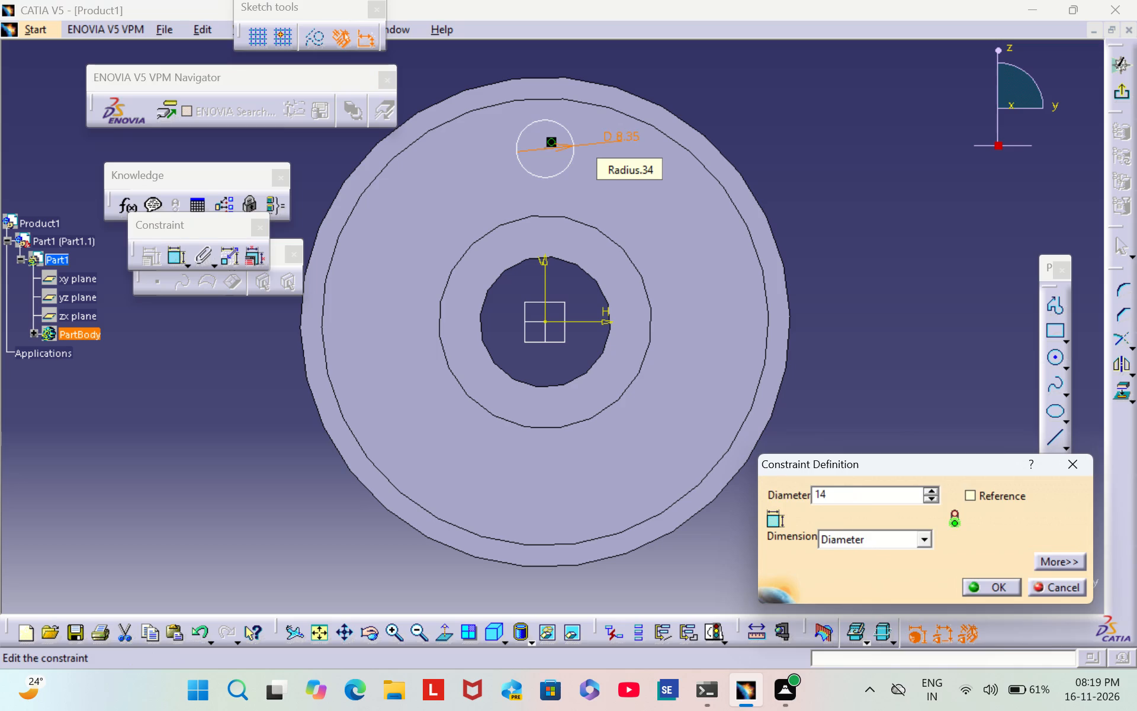
{"action": "key", "text": "Return"}
{"action": "left_click", "coordinate": [816, 147]}
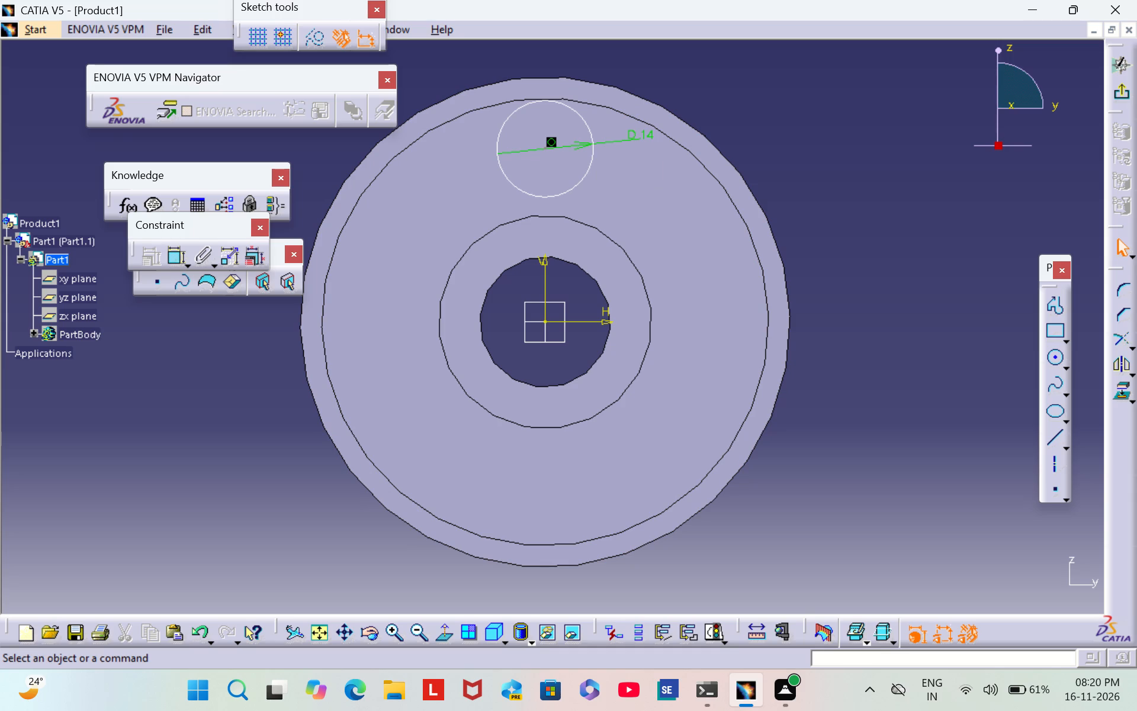
Constrain the distance from the horizontal axis to the circle's centre and set it to 47.78/2, i.e. 23.89 mm.
{"action": "double_click", "coordinate": [169, 261]}
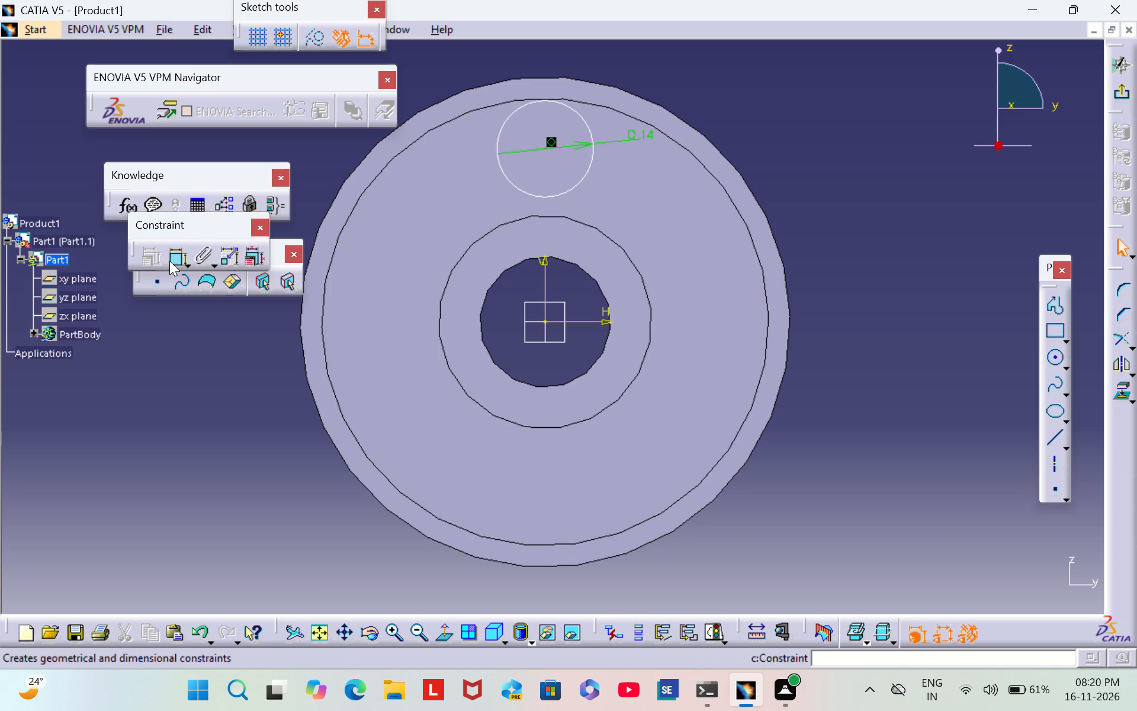
{"action": "left_click", "coordinate": [591, 322]}
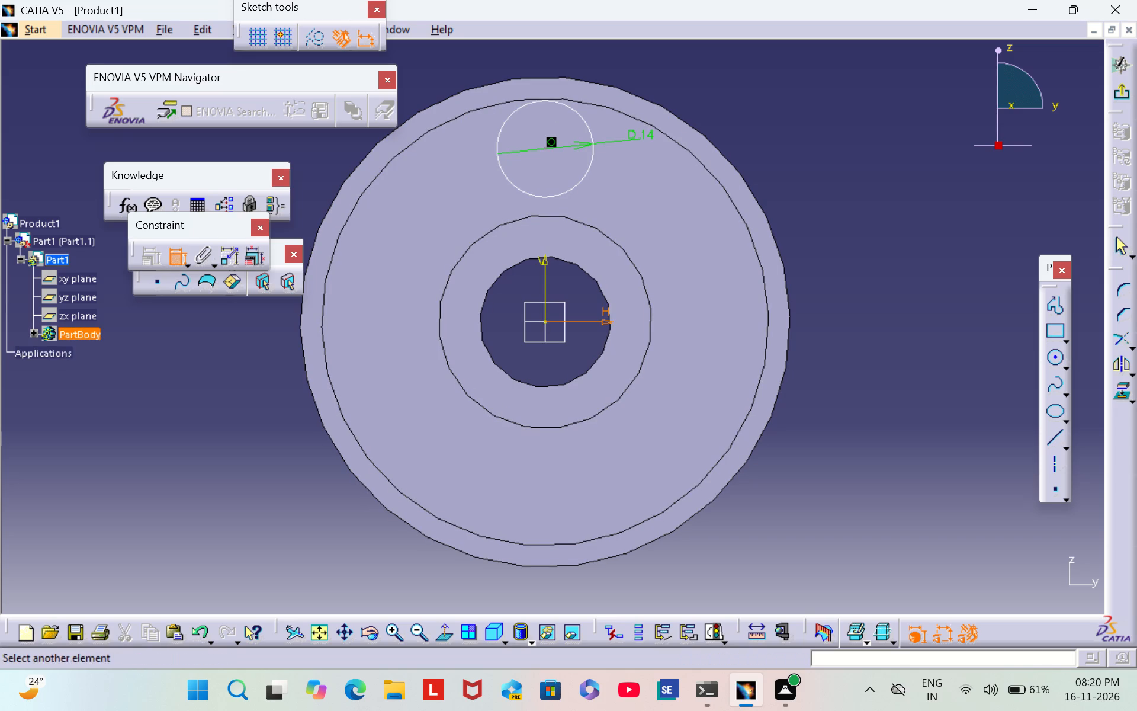
{"action": "left_click", "coordinate": [544, 148]}
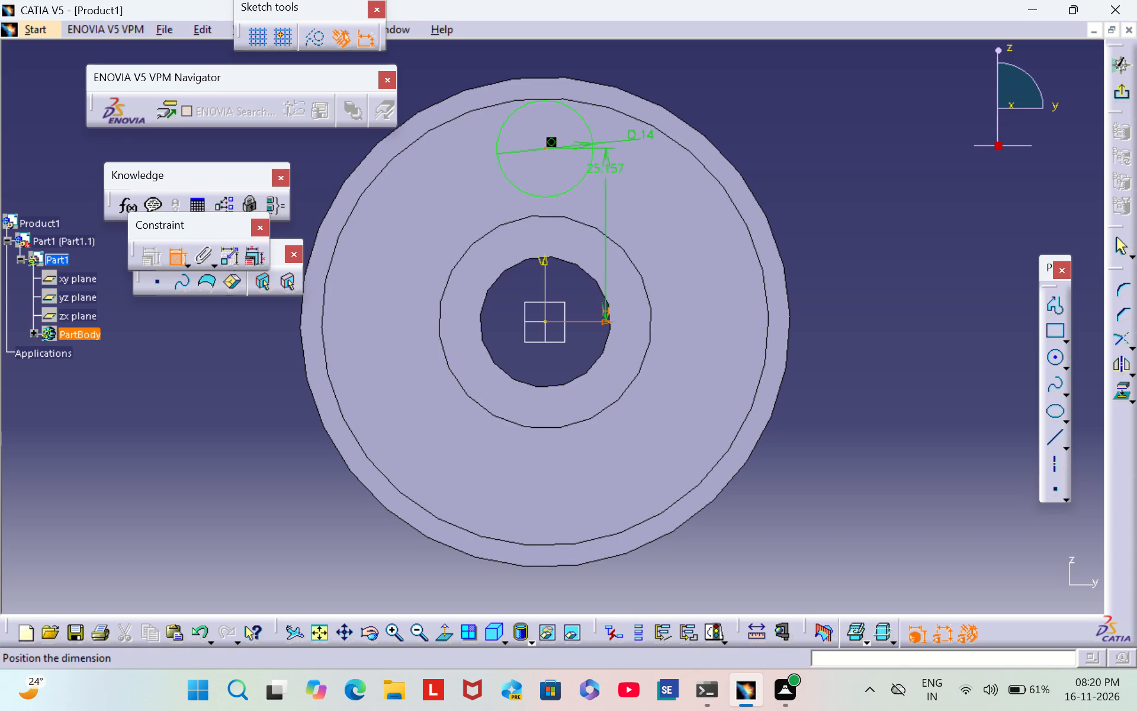
{"action": "left_click", "coordinate": [805, 224]}
{"action": "double_click", "coordinate": [804, 220]}
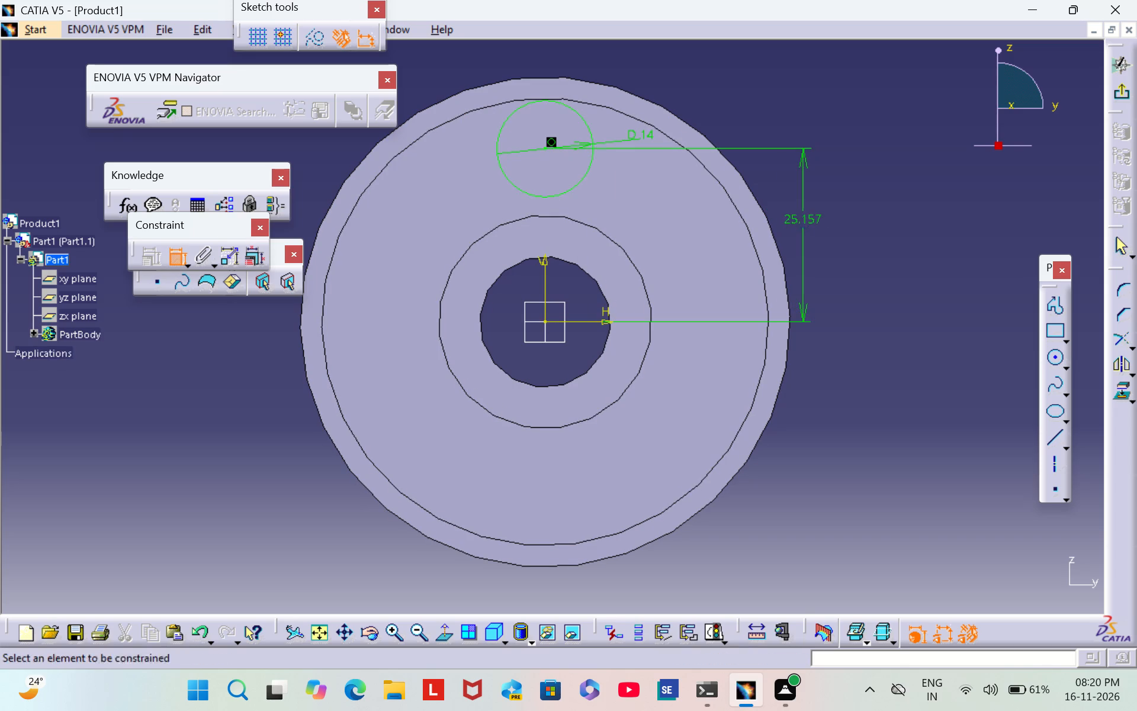
{"action": "key", "text": "BackSpace"}
{"action": "type", "text": "47"}
{"action": "key", "text": "period"}
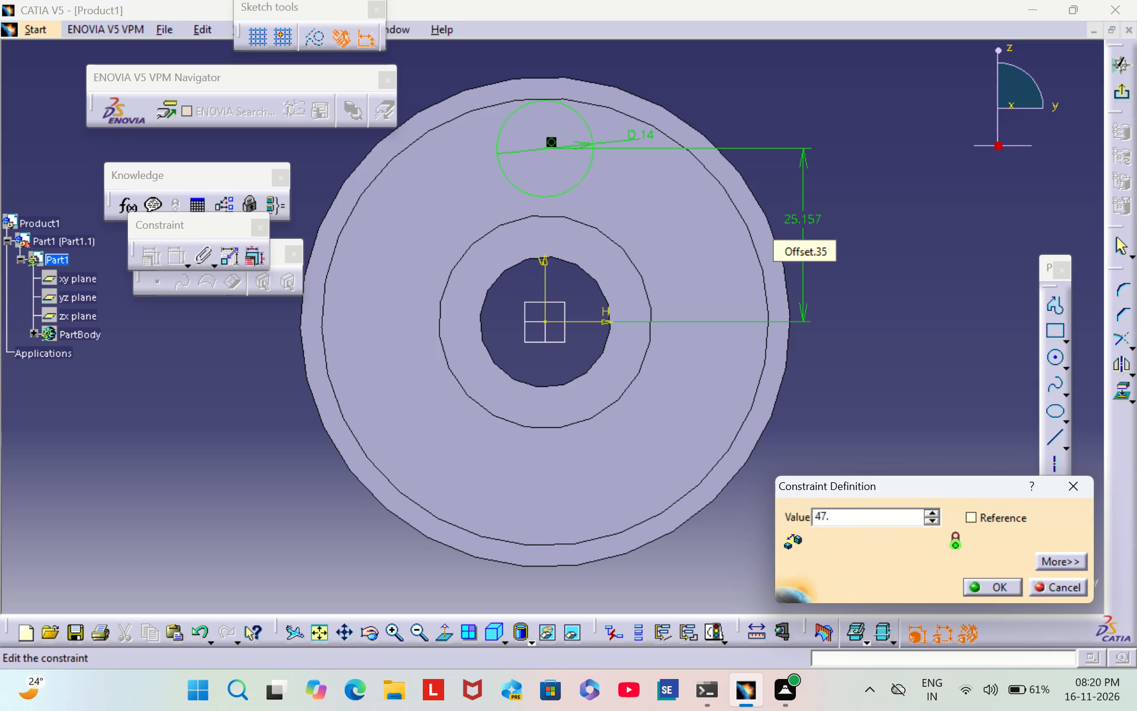
{"action": "type", "text": "78"}
{"action": "key", "text": "slash"}
{"action": "key", "text": "2"}
{"action": "left_click", "coordinate": [994, 582]}
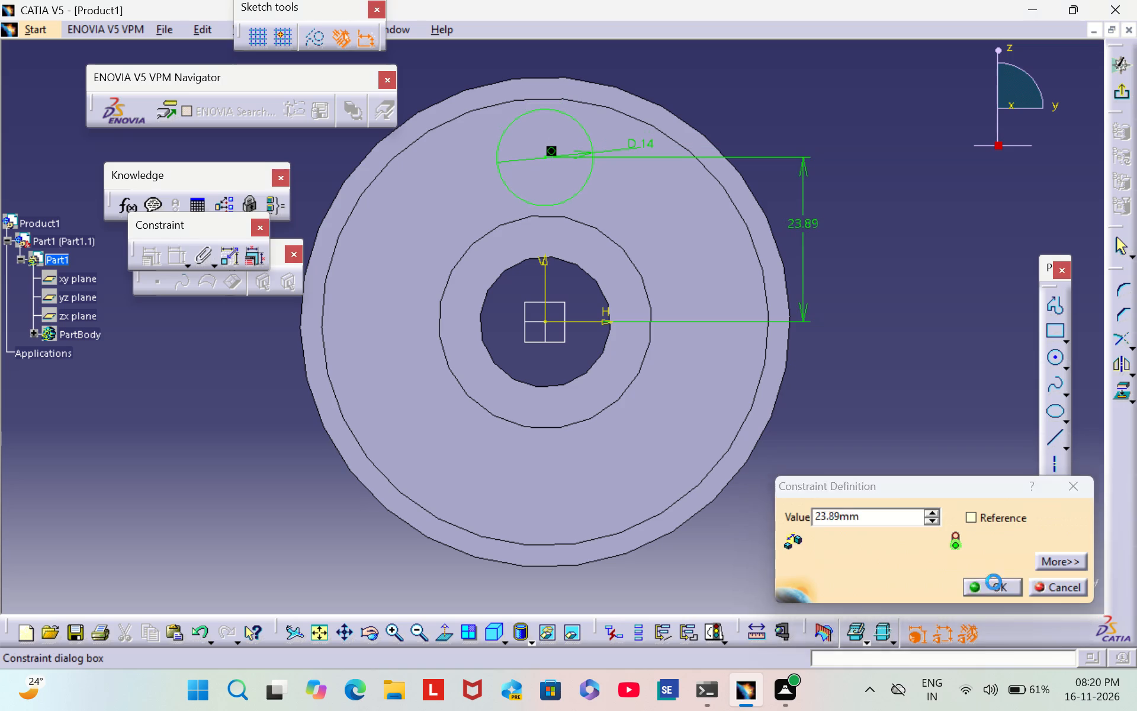
{"action": "left_click", "coordinate": [927, 305]}
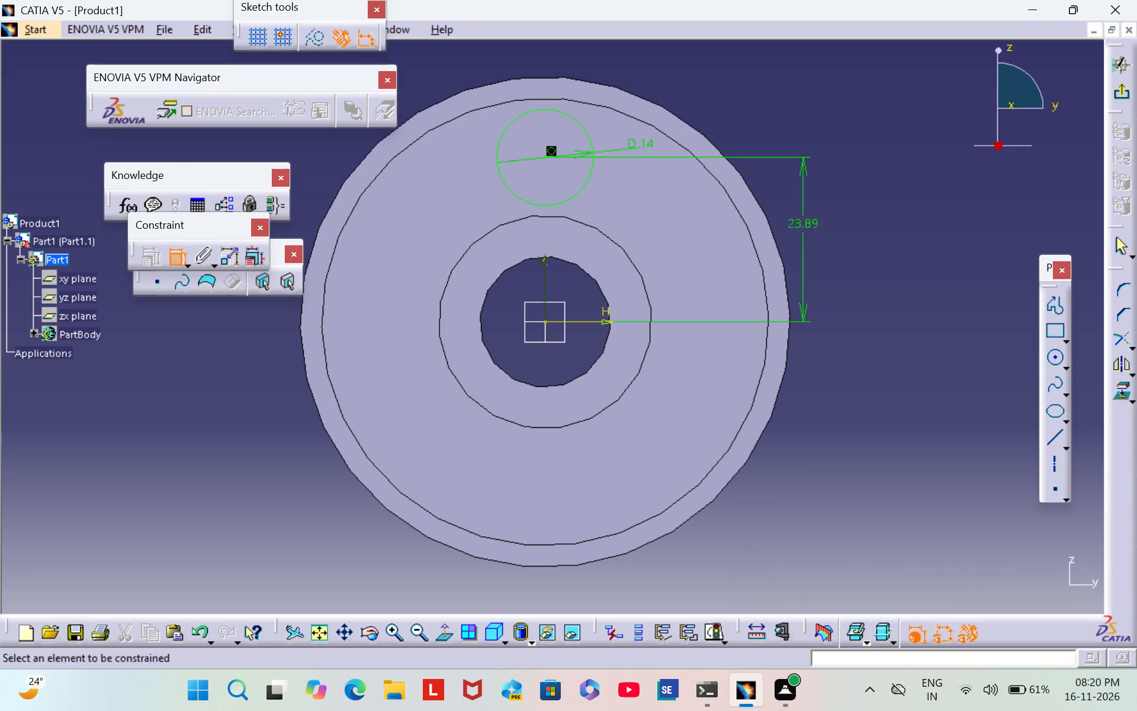
{"action": "left_click", "coordinate": [176, 263]}
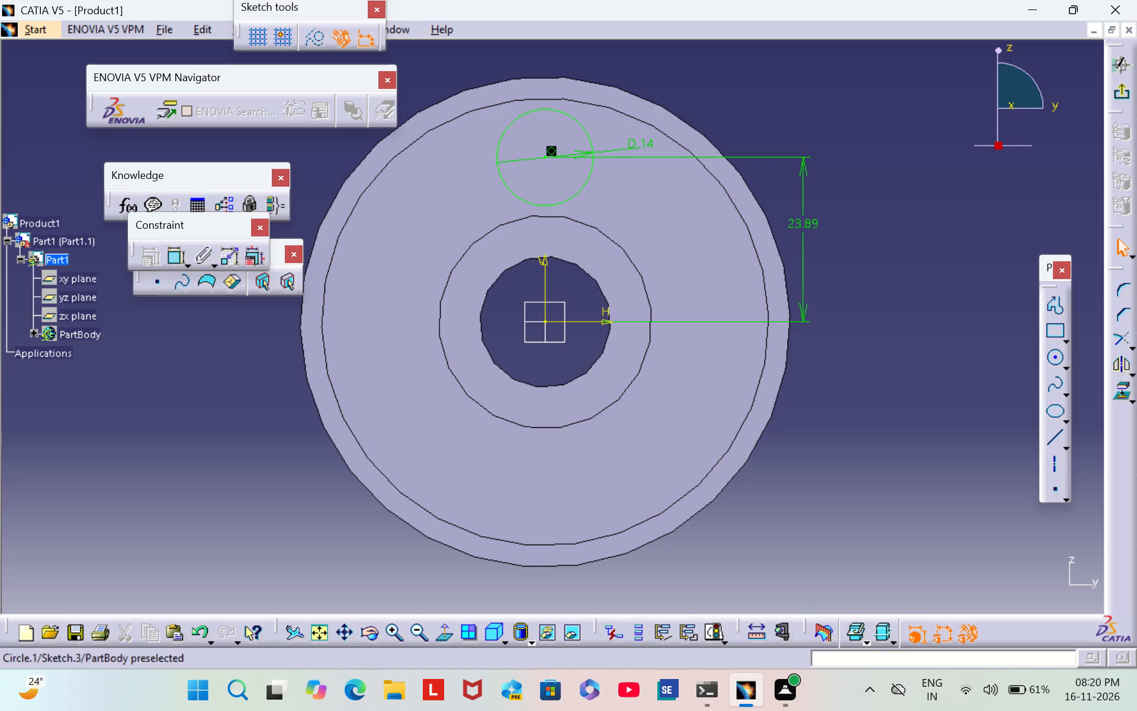
Reposition the circle's 14 mm diameter dimension toward the wheel's rim and bring the 23.89 mm dimension inside the wheel, closer to the circle.
{"action": "left_click_drag", "start_coordinate": [581, 153], "coordinate": [573, 129]}
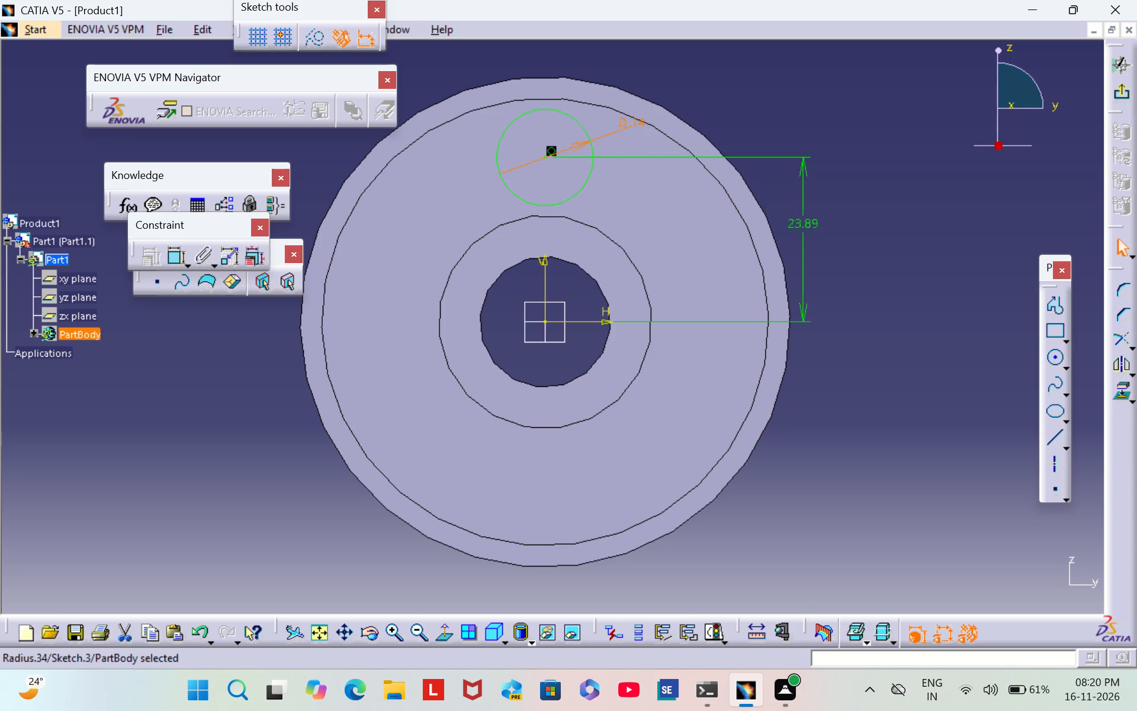
{"action": "left_click_drag", "start_coordinate": [573, 129], "coordinate": [561, 114]}
{"action": "left_click", "coordinate": [701, 100]}
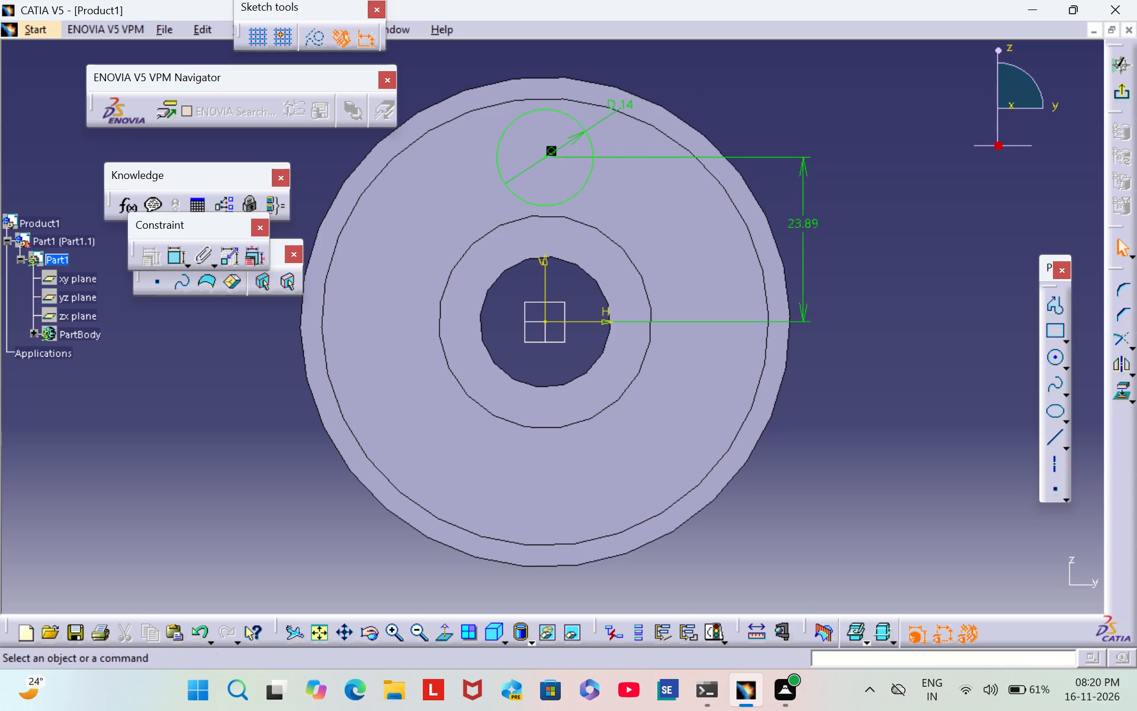
{"action": "left_click_drag", "start_coordinate": [802, 221], "coordinate": [632, 223]}
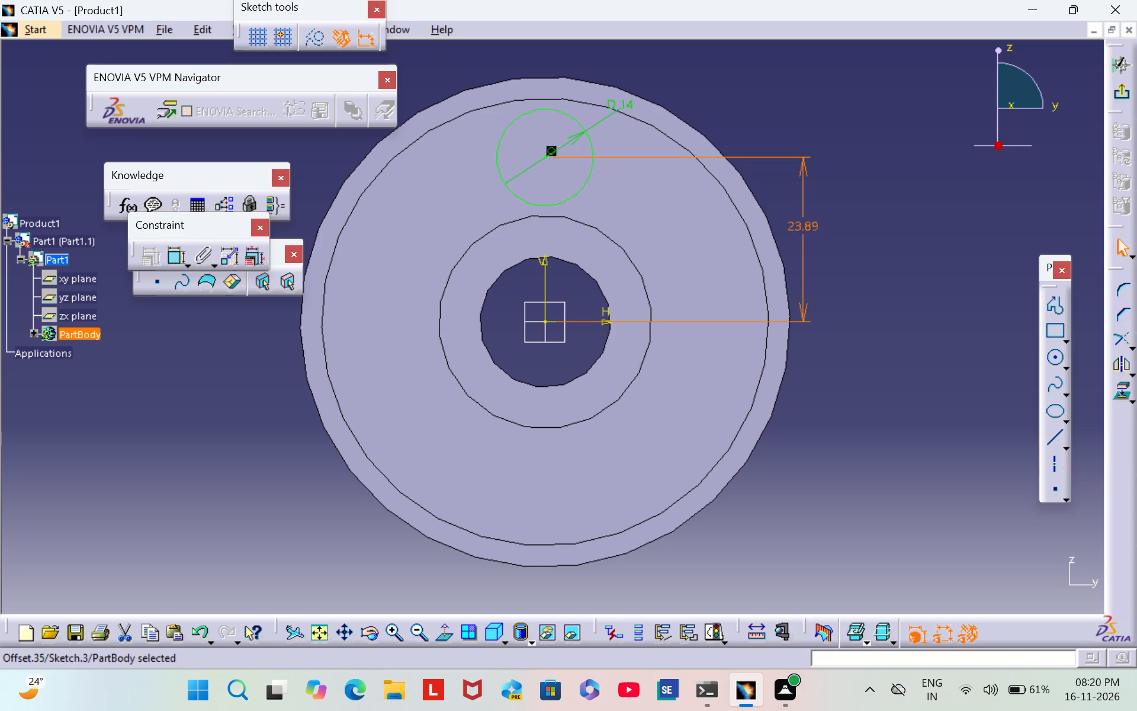
{"action": "left_click_drag", "start_coordinate": [632, 223], "coordinate": [635, 221]}
{"action": "left_click_drag", "start_coordinate": [802, 157], "coordinate": [653, 147]}
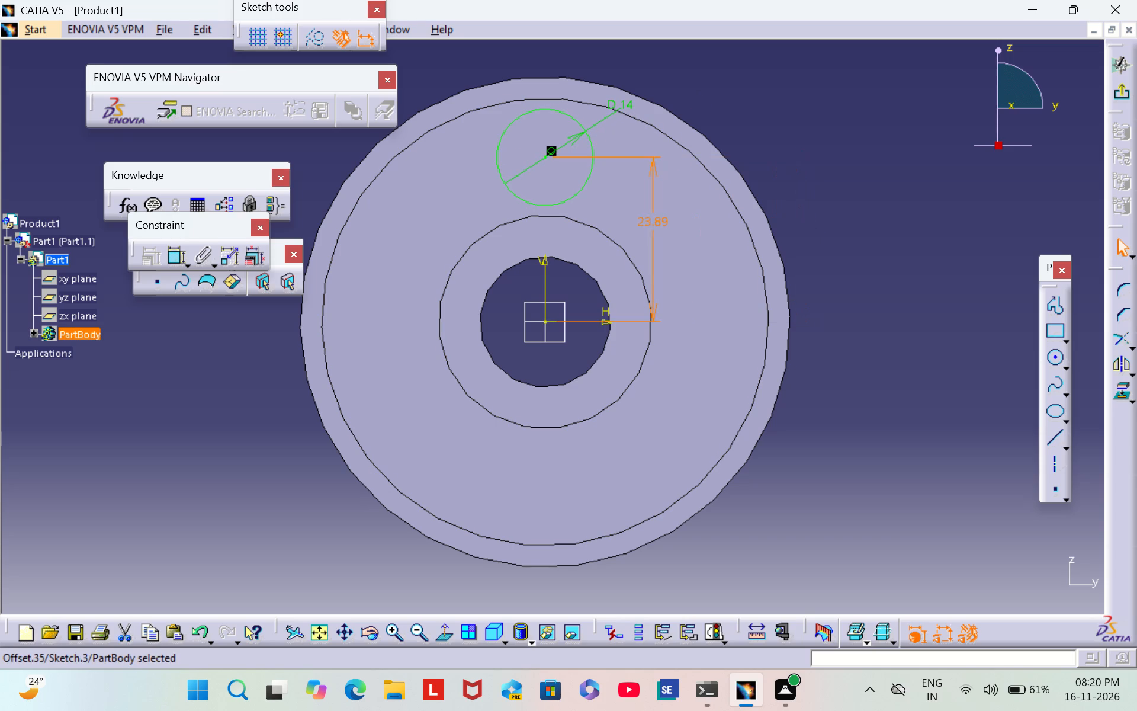
{"action": "left_click_drag", "start_coordinate": [653, 147], "coordinate": [645, 153]}
{"action": "left_click", "coordinate": [791, 152]}
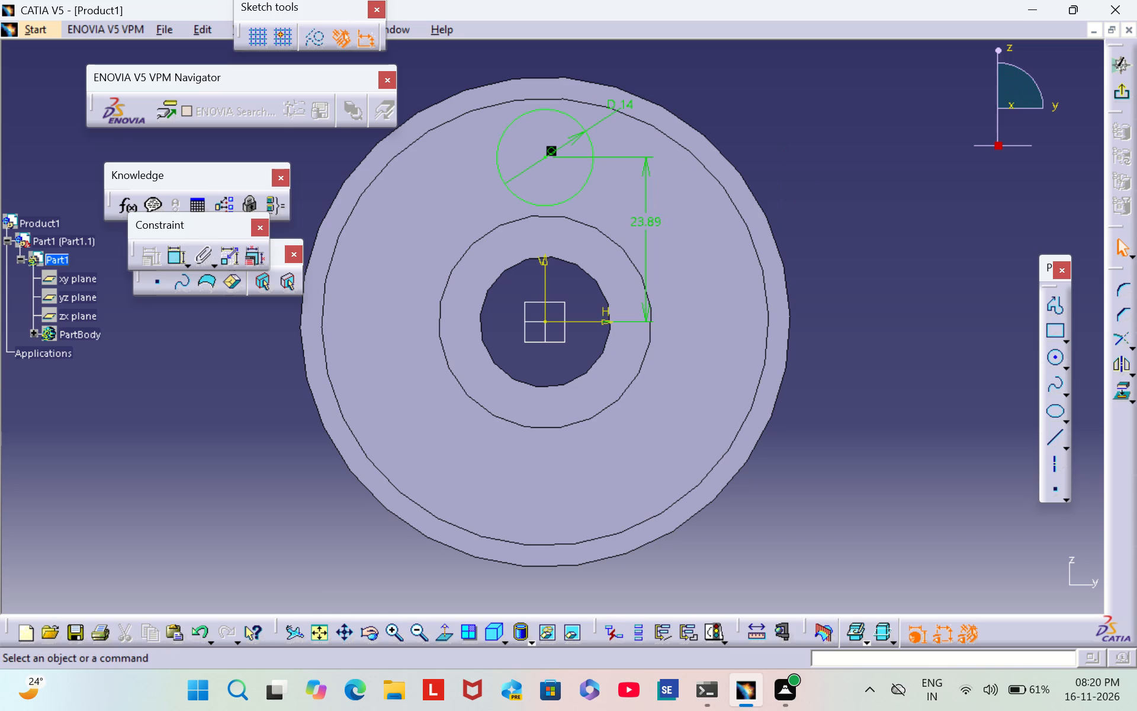
Rotate-copy the 14 mm circle about the sketch origin in duplicate mode, with 4 instances at an angle of 360/5, i.e. 72 degrees.
{"action": "left_click", "coordinate": [1130, 338]}
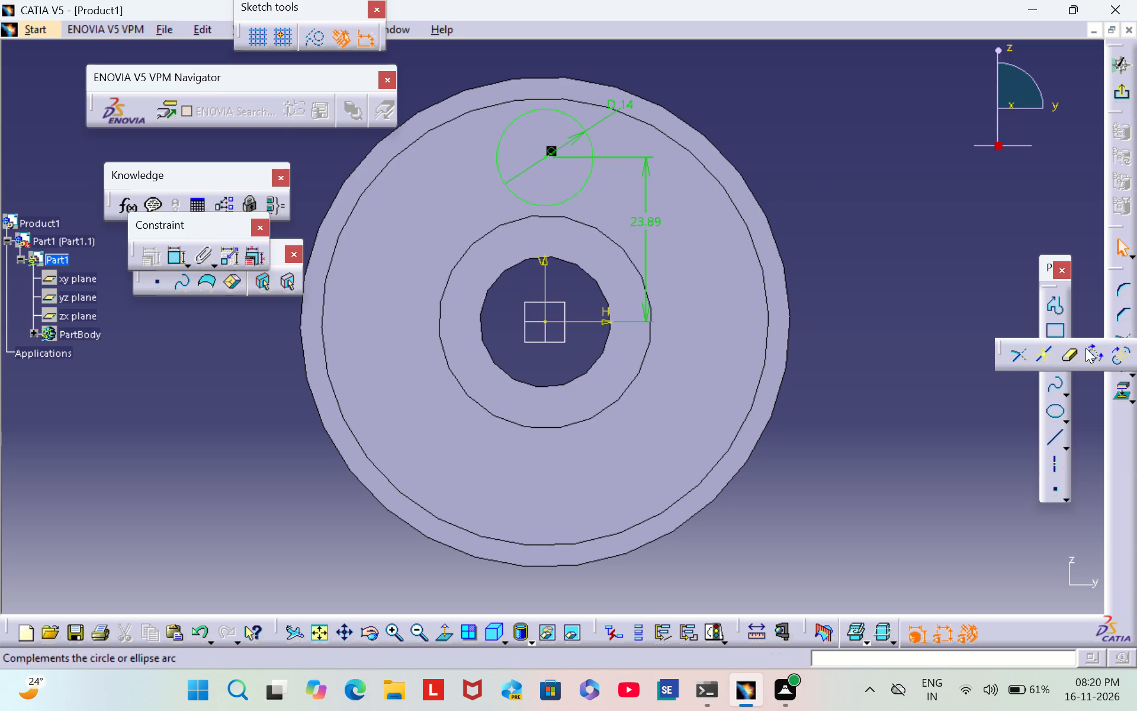
{"action": "left_click", "coordinate": [1091, 412]}
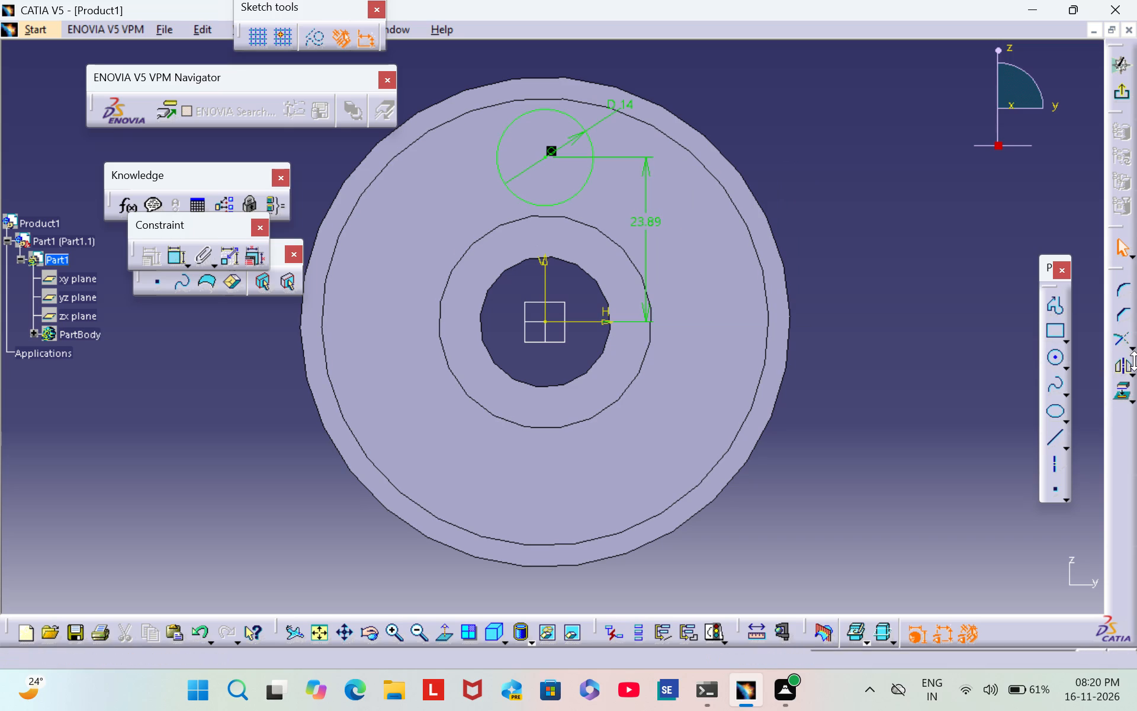
{"action": "left_click", "coordinate": [1133, 362]}
{"action": "left_click", "coordinate": [1063, 379]}
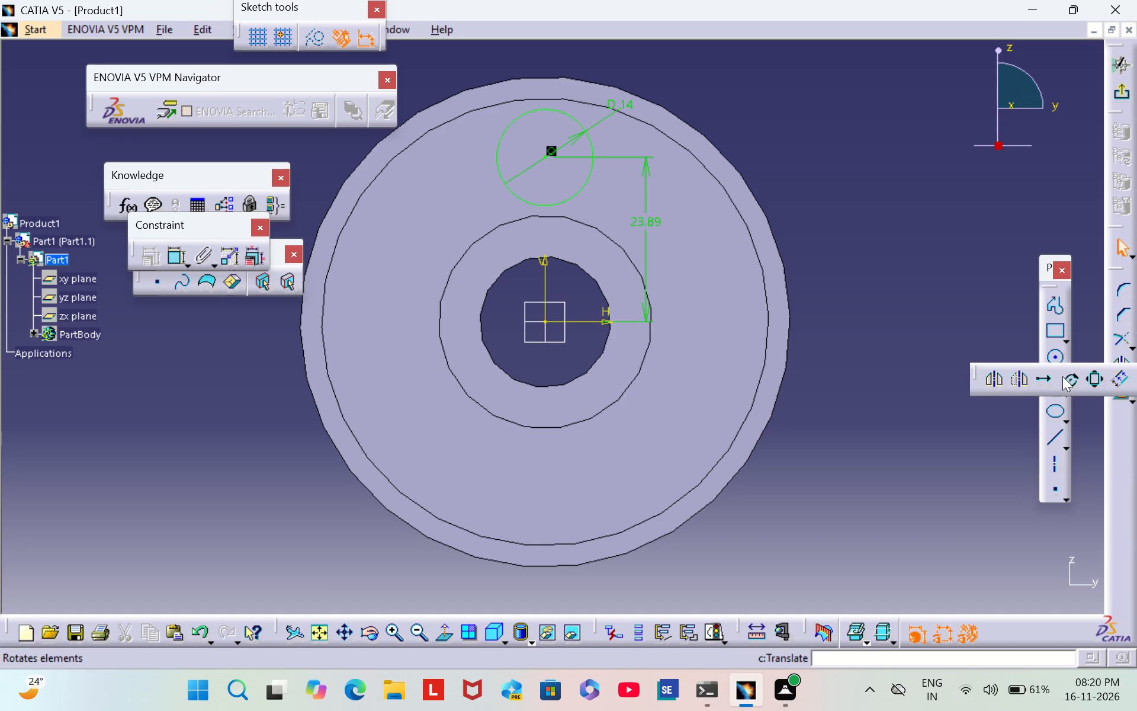
{"action": "left_click", "coordinate": [1072, 404]}
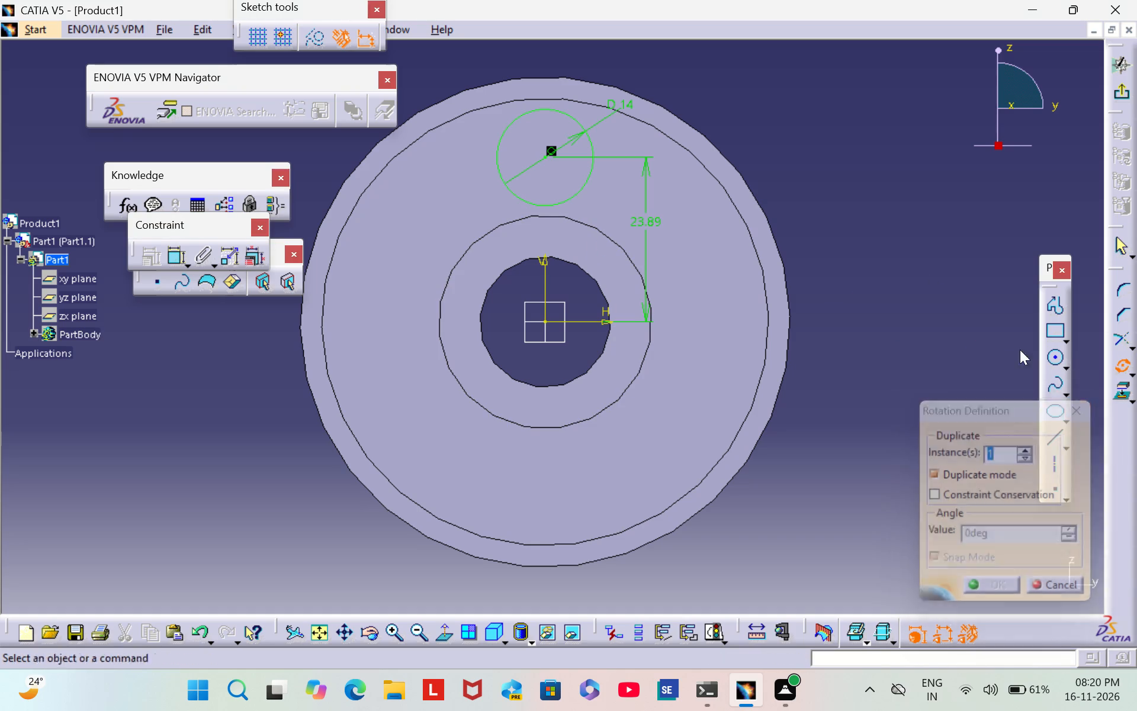
{"action": "left_click", "coordinate": [593, 182]}
{"action": "left_click", "coordinate": [945, 316]}
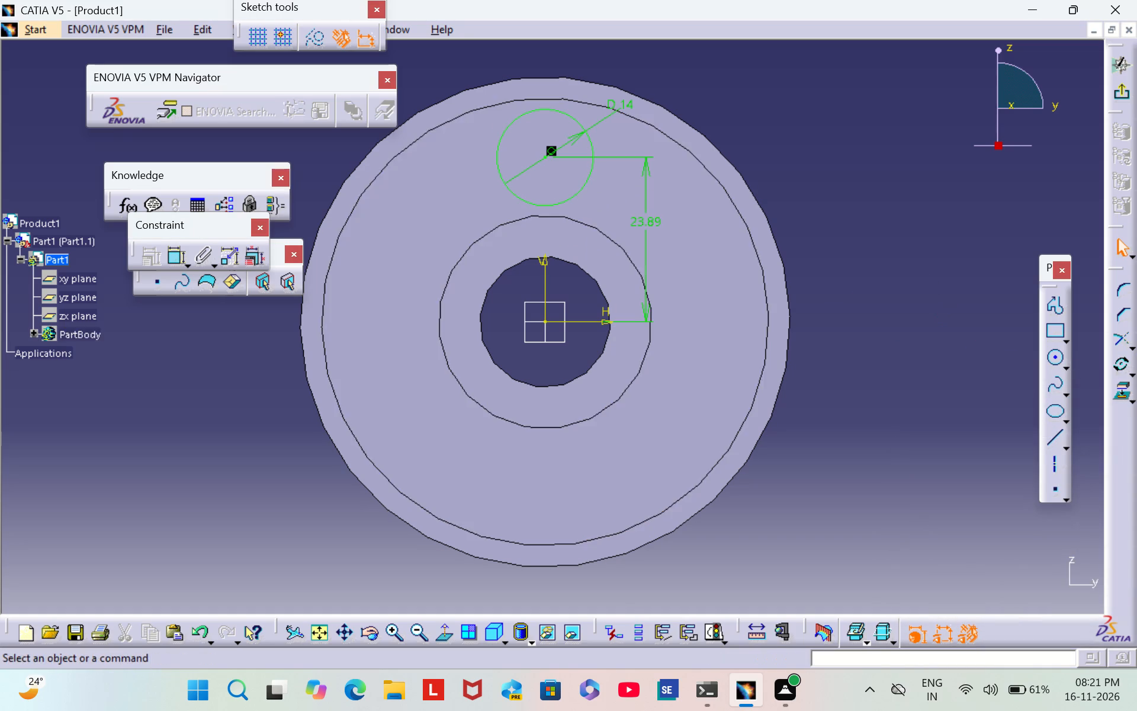
{"action": "left_click", "coordinate": [580, 188]}
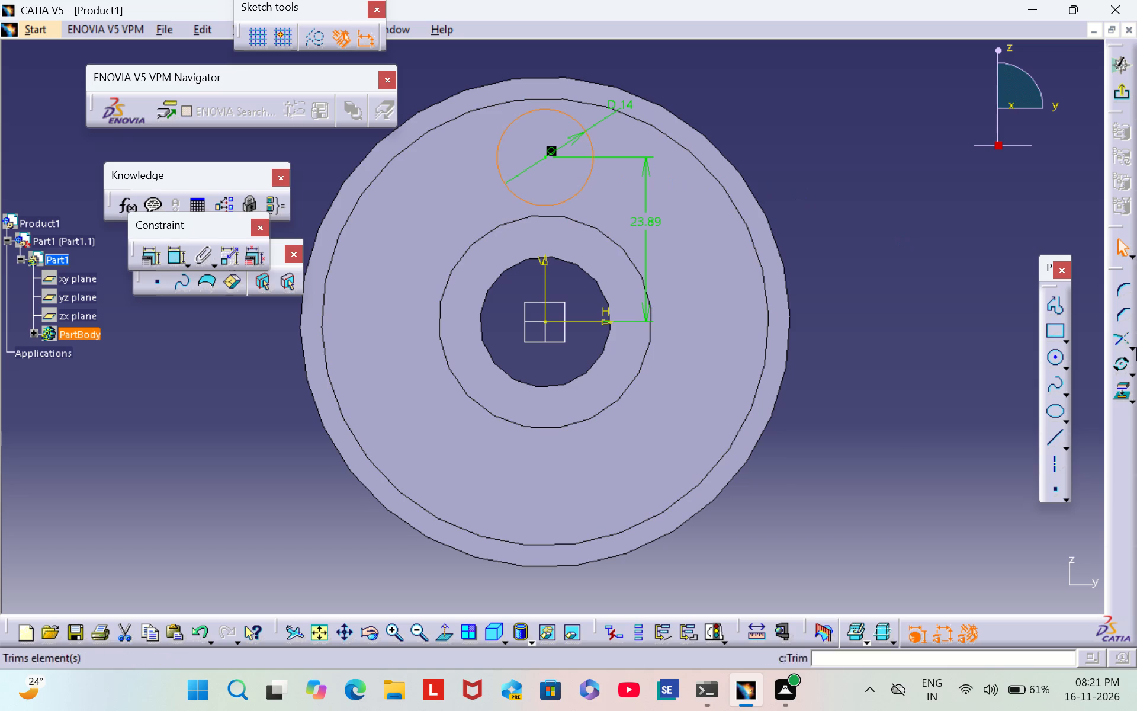
{"action": "left_click", "coordinate": [1117, 363]}
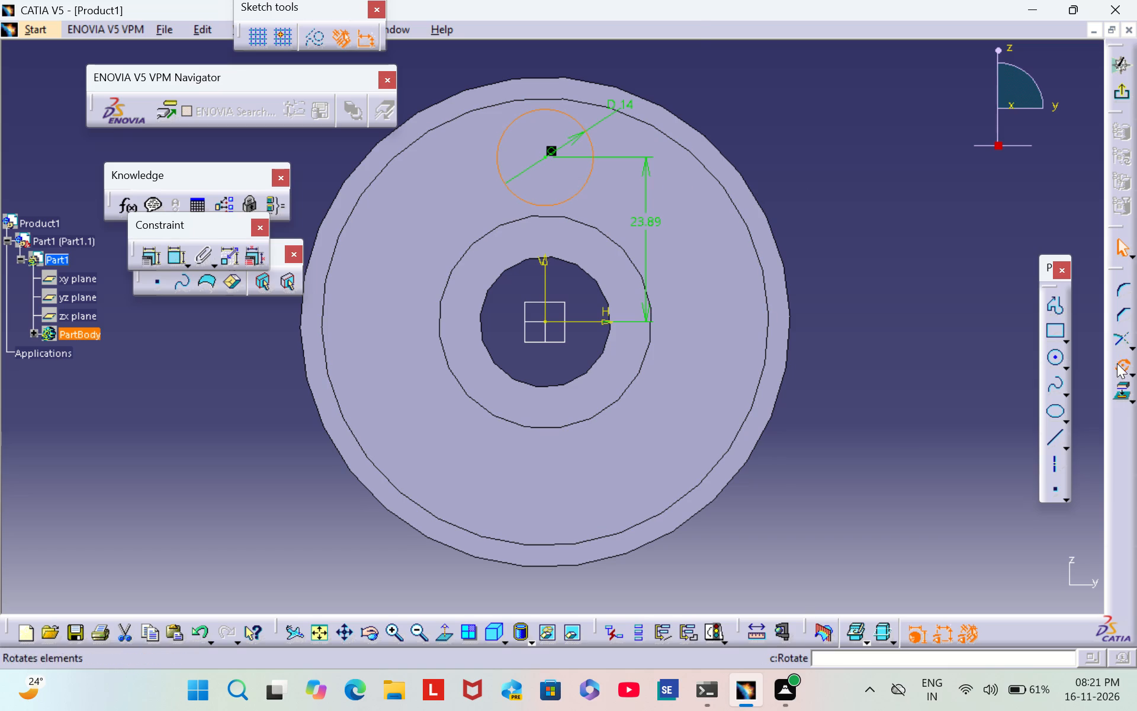
{"action": "left_click", "coordinate": [545, 321]}
{"action": "left_click", "coordinate": [546, 158]}
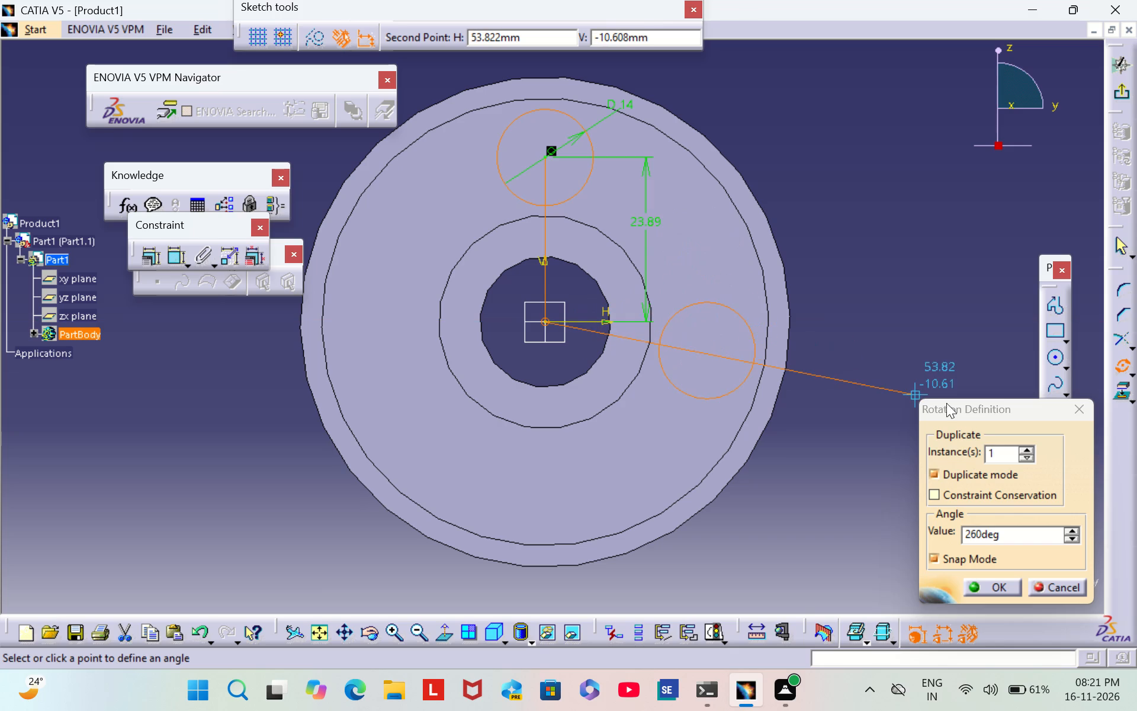
{"action": "left_click", "coordinate": [998, 450]}
{"action": "key", "text": "BackSpace"}
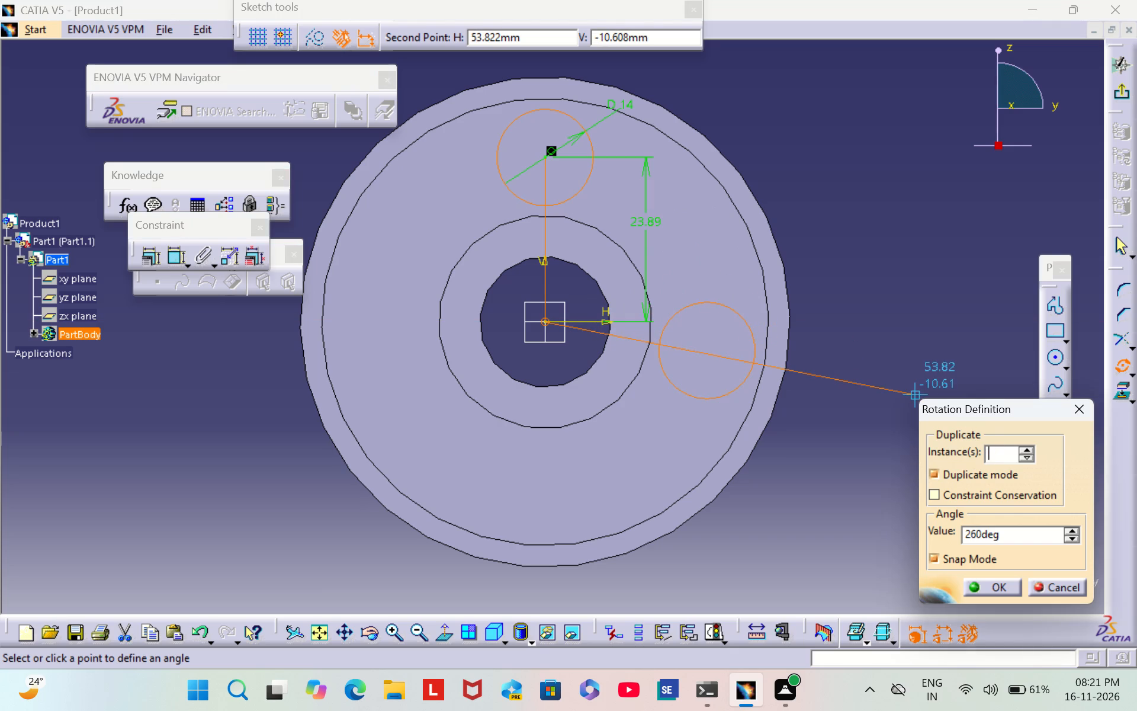
{"action": "key", "text": "4"}
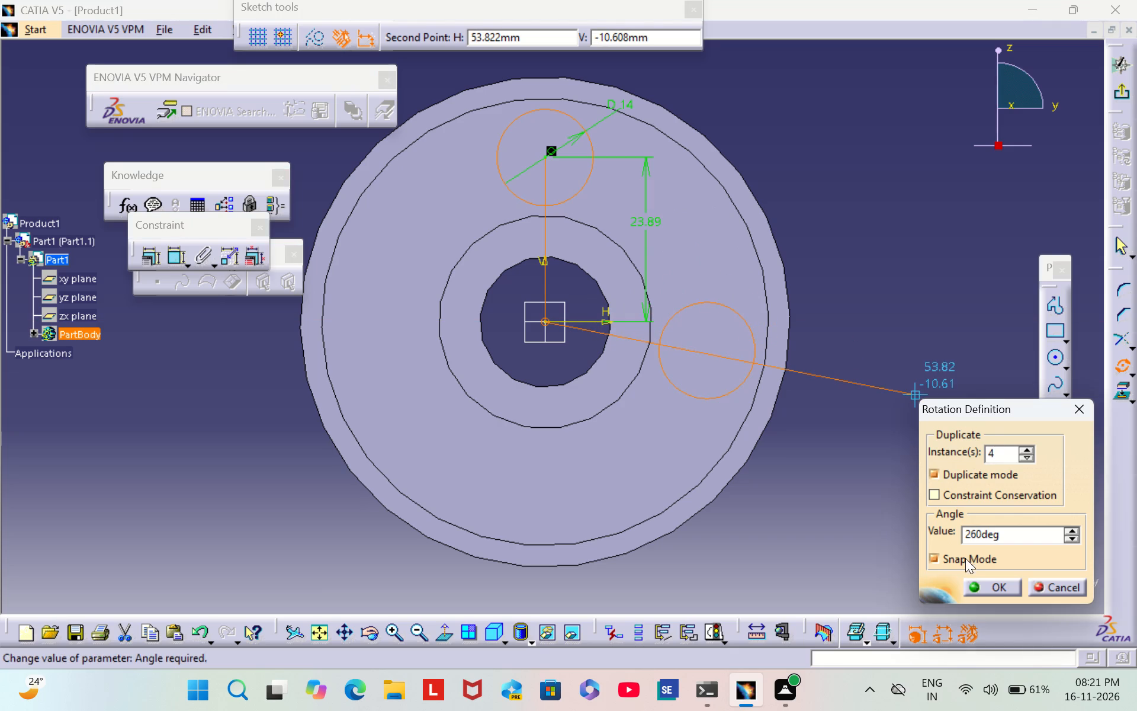
{"action": "left_click", "coordinate": [1008, 534]}
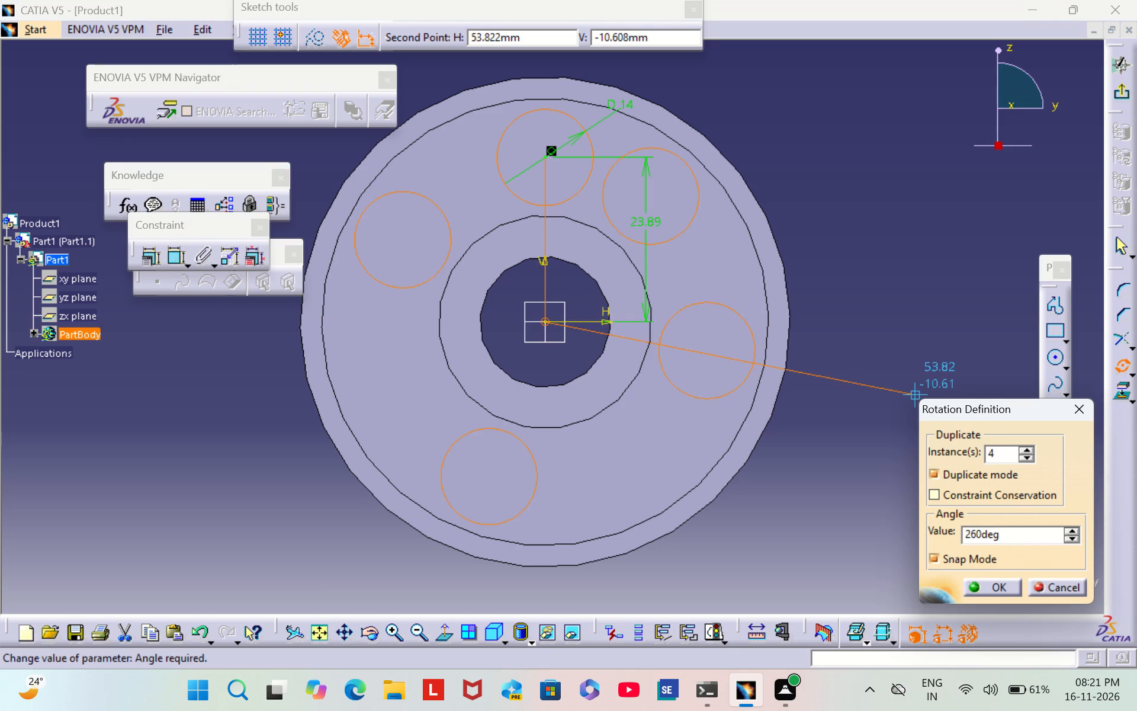
{"action": "key", "text": "BackSpace"}
{"action": "key", "text": "BackSpace"}
{"action": "key", "text": "BackSpace"}
{"action": "key", "text": "BackSpace"}
{"action": "key", "text": "BackSpace"}
{"action": "key", "text": "BackSpace"}
{"action": "key", "text": "BackSpace"}
{"action": "key", "text": "BackSpace"}
{"action": "key", "text": "BackSpace"}
{"action": "key", "text": "BackSpace"}
{"action": "key", "text": "BackSpace"}
{"action": "key", "text": "BackSpace"}
{"action": "key", "text": "BackSpace"}
{"action": "key", "text": "BackSpace"}
{"action": "type", "text": "360"}
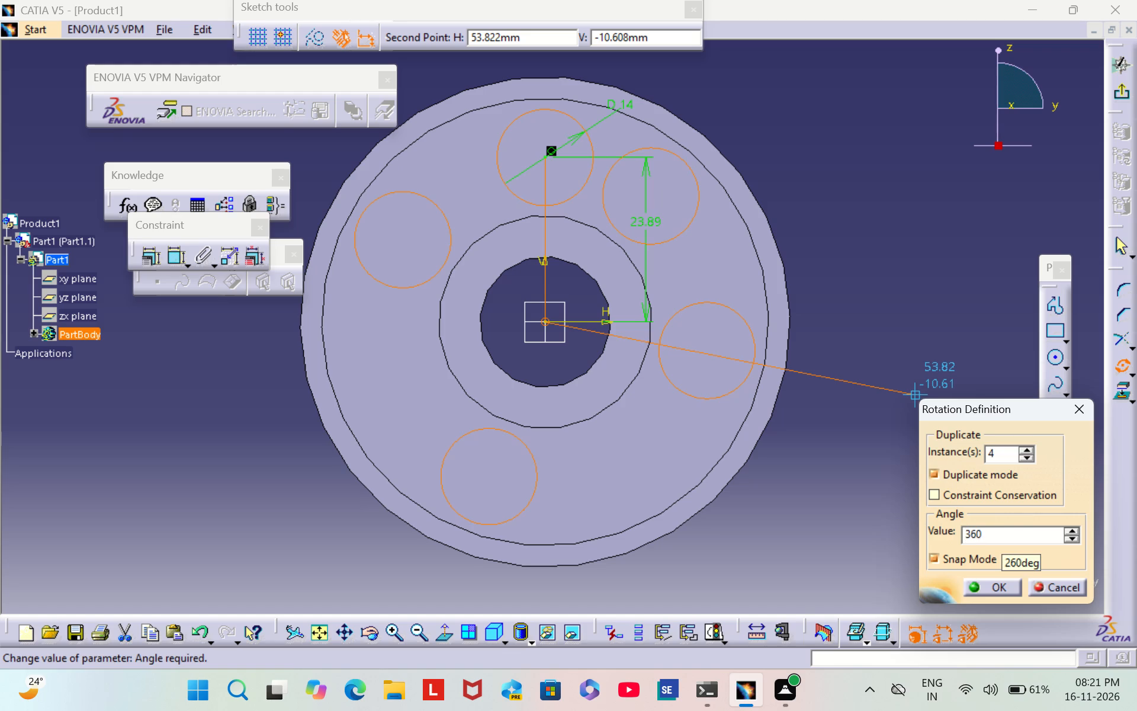
{"action": "key", "text": "slash"}
{"action": "key", "text": "5"}
{"action": "left_click", "coordinate": [994, 584]}
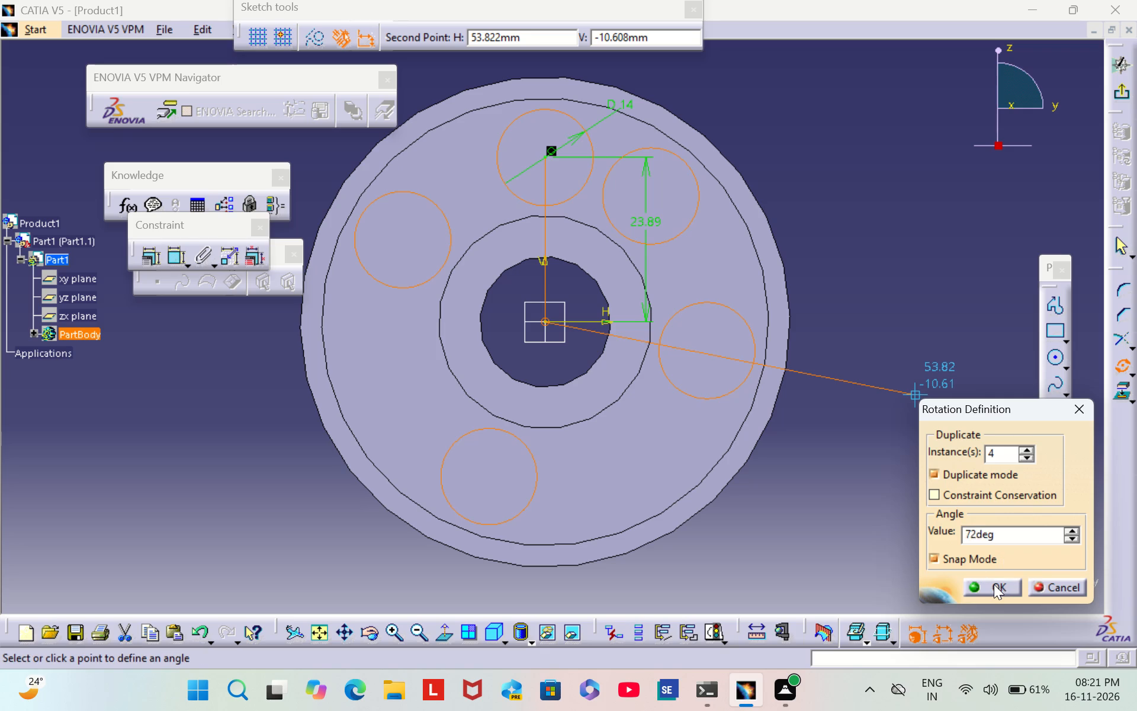
{"action": "left_click", "coordinate": [921, 227]}
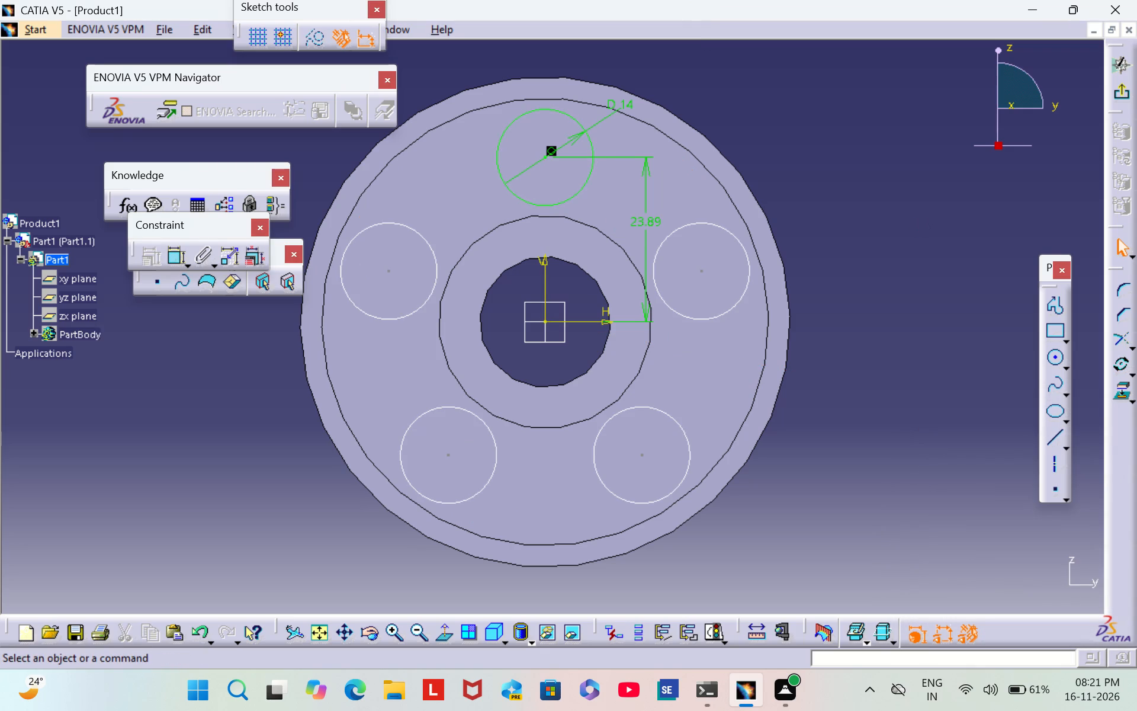
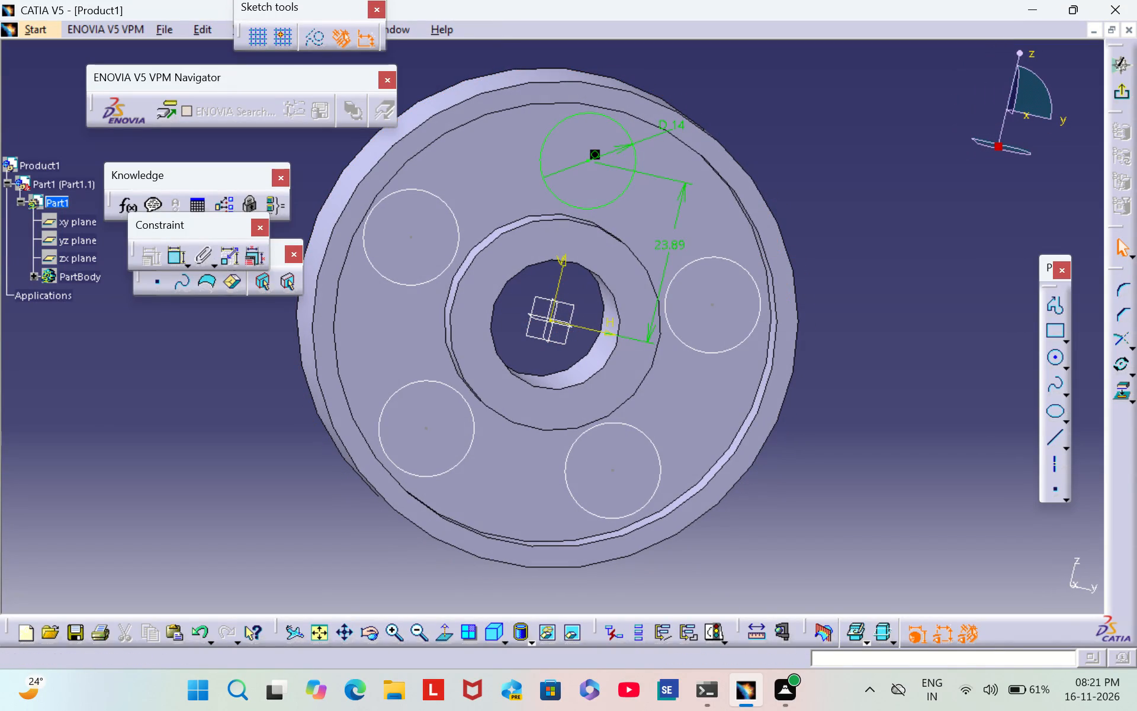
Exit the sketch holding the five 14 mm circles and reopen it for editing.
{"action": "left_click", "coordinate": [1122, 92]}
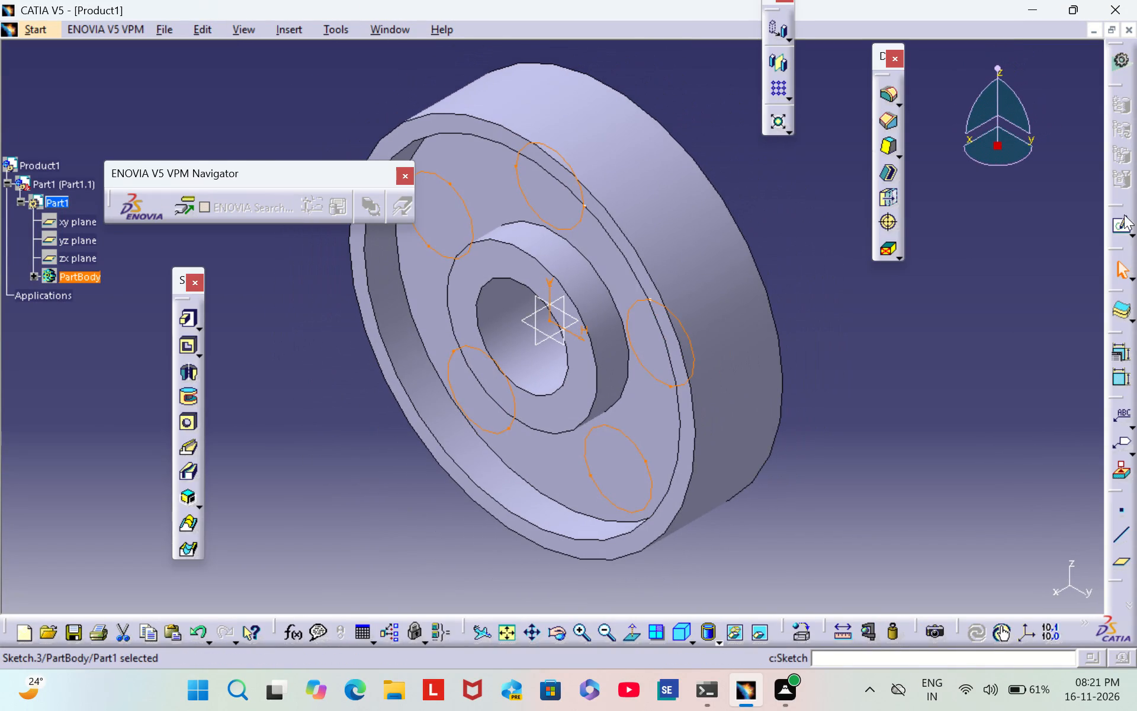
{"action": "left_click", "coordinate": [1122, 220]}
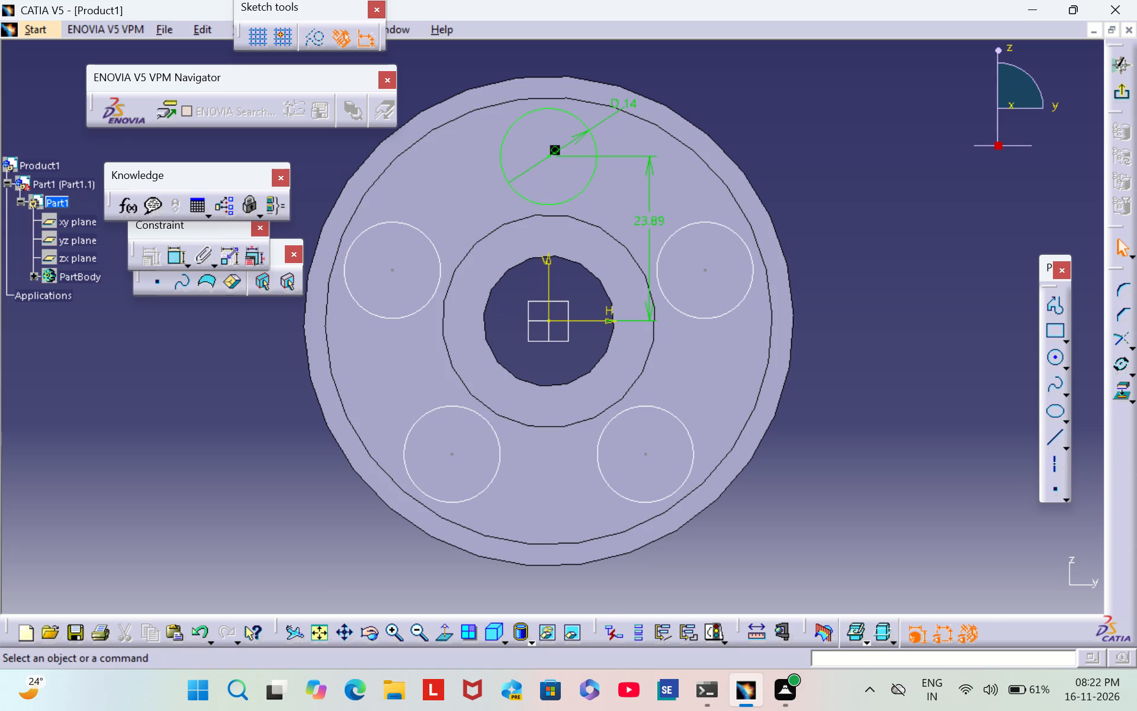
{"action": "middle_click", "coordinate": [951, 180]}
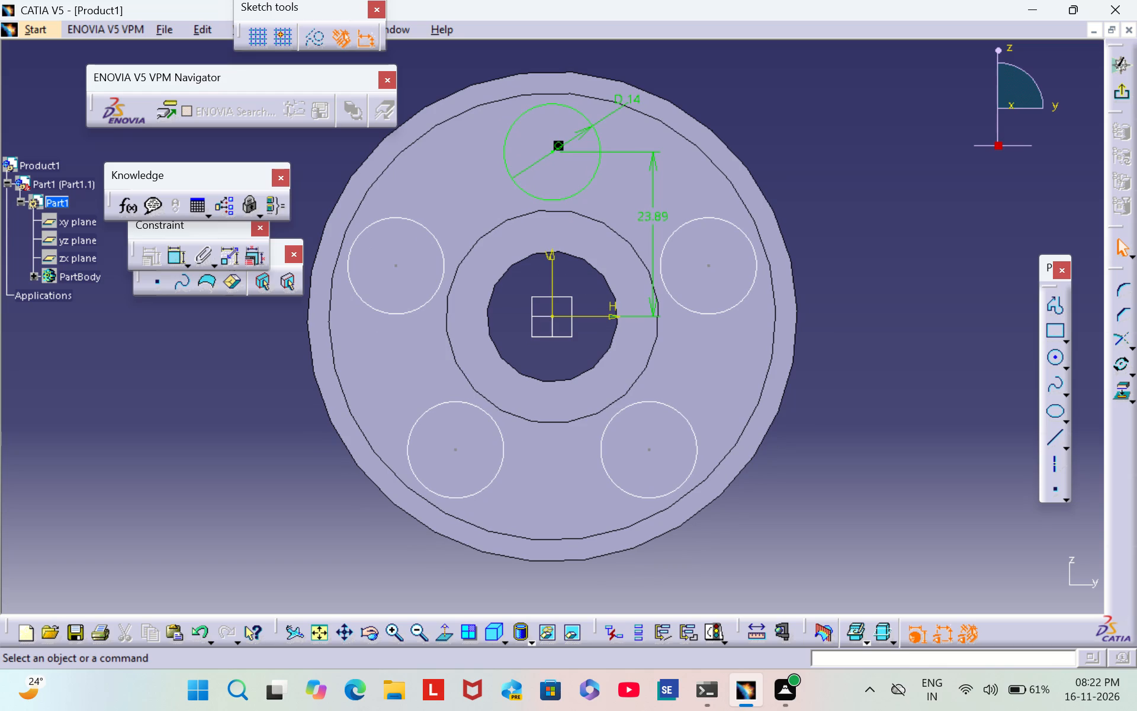
Project the wheel's central bore edge onto the sketch plane.
{"action": "left_click", "coordinate": [1121, 399]}
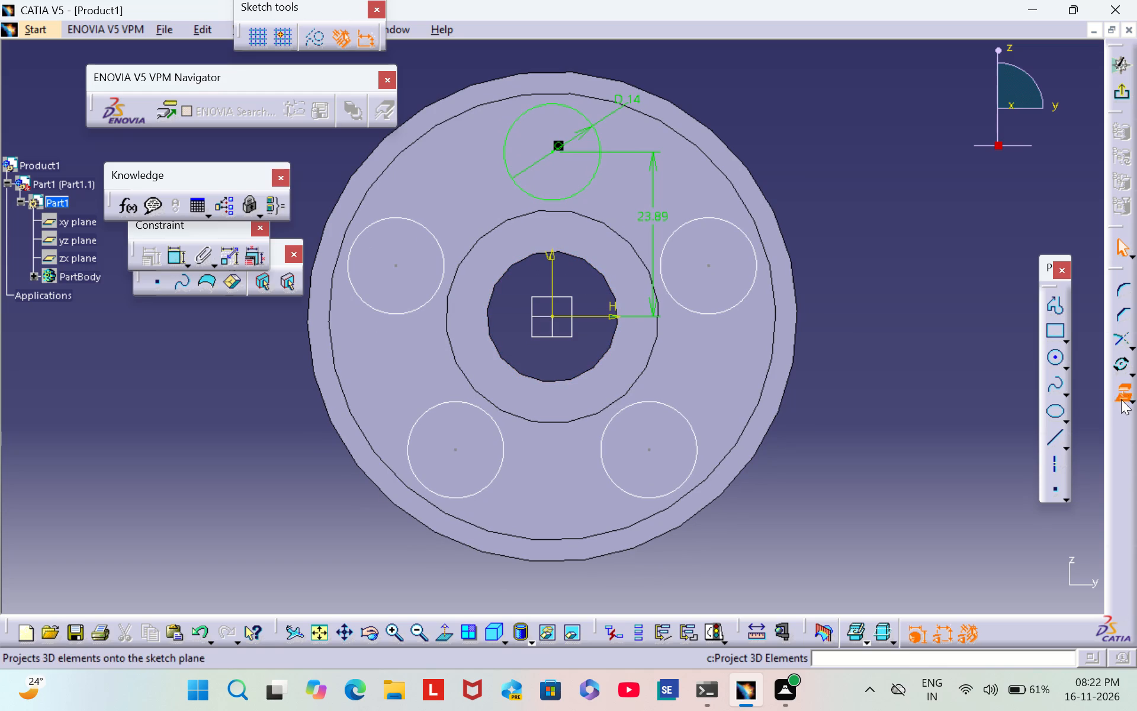
{"action": "left_click", "coordinate": [606, 345]}
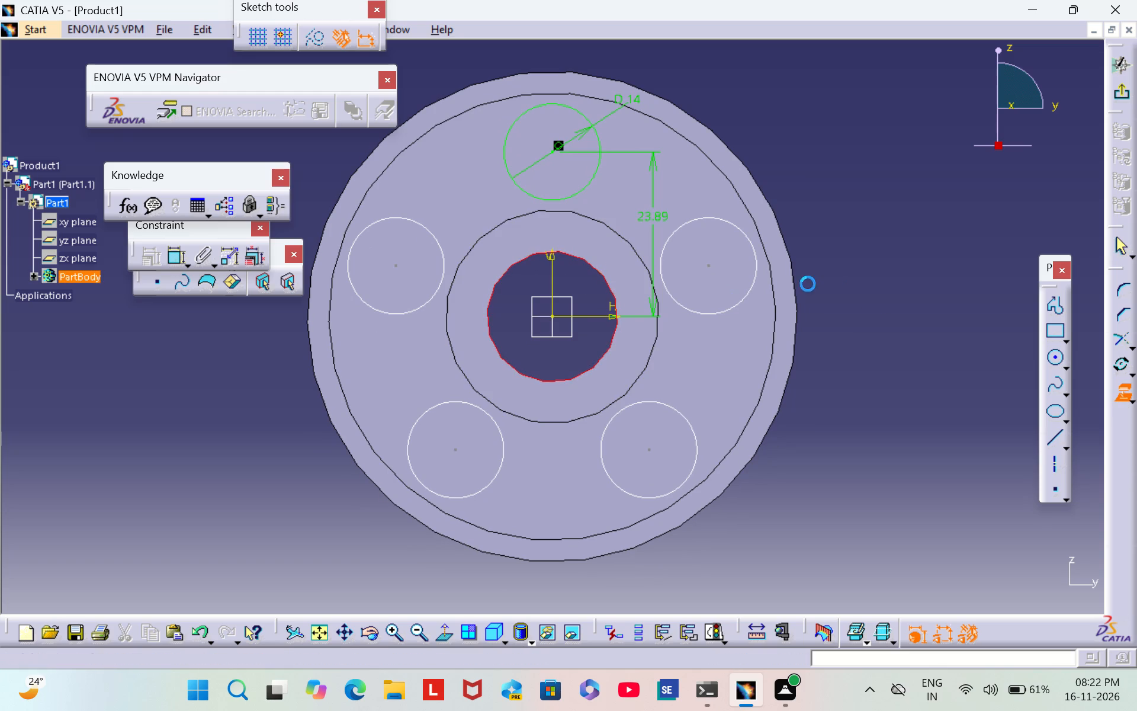
{"action": "left_click", "coordinate": [921, 367]}
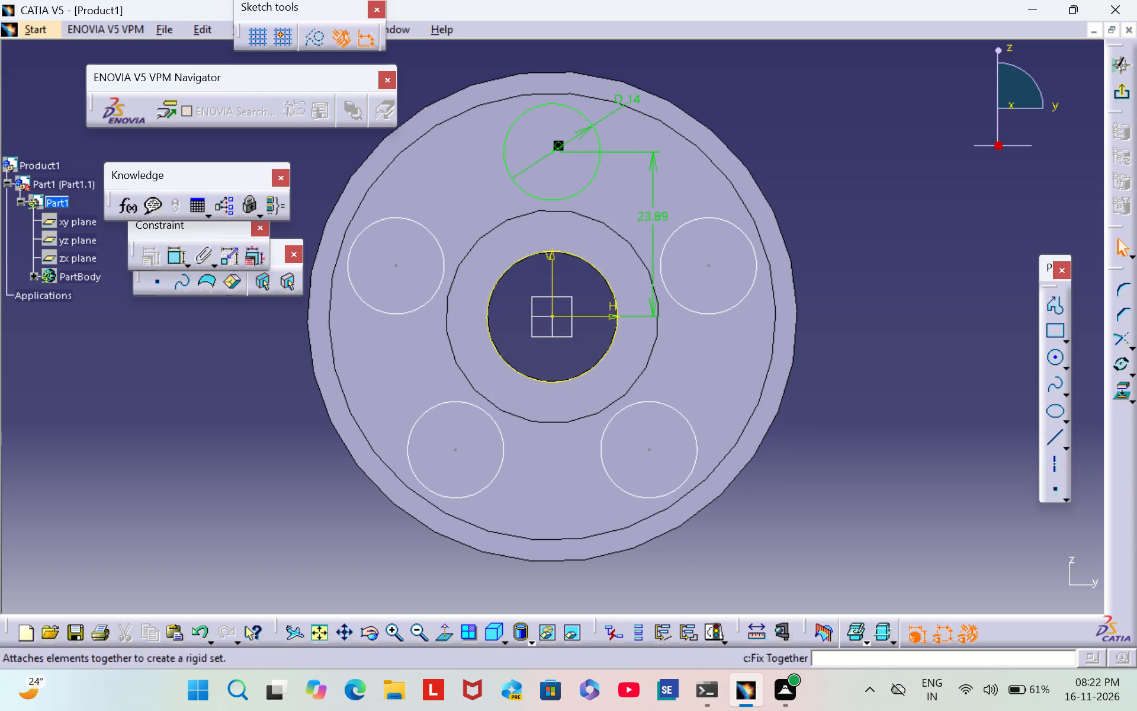
Sketch a rectangle about 6 mm wide and 4 mm high straddling the top of the central bore circle.
{"action": "left_click", "coordinate": [1056, 329]}
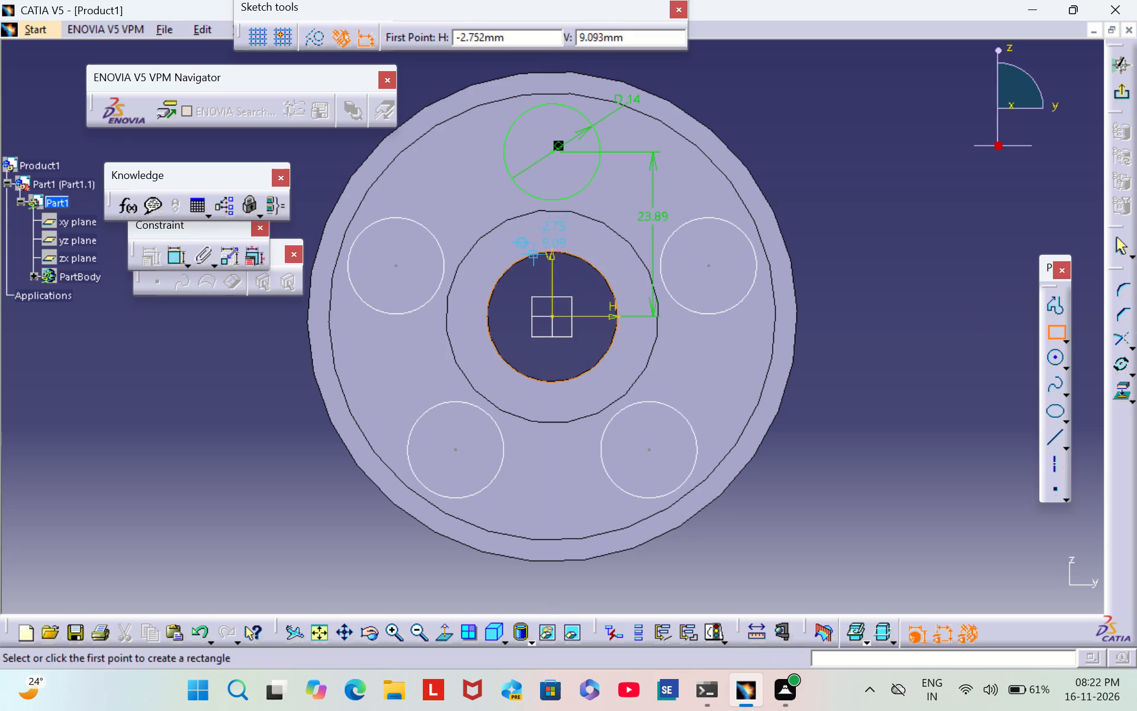
{"action": "left_click", "coordinate": [534, 239]}
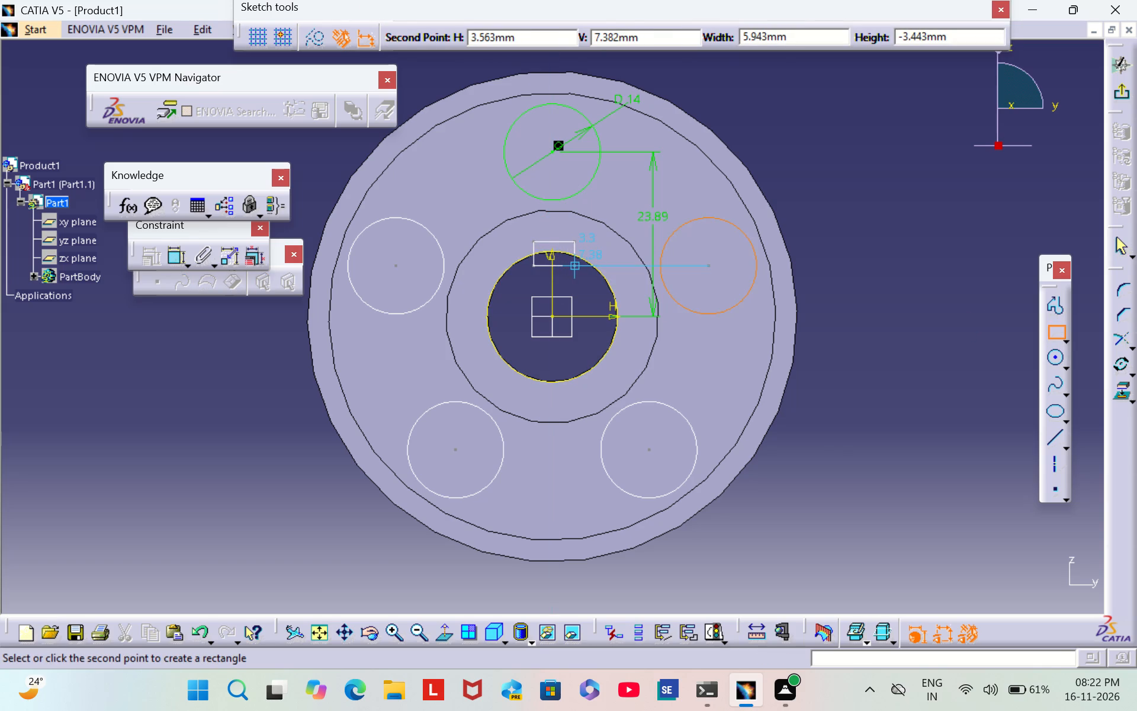
{"action": "left_click", "coordinate": [577, 268]}
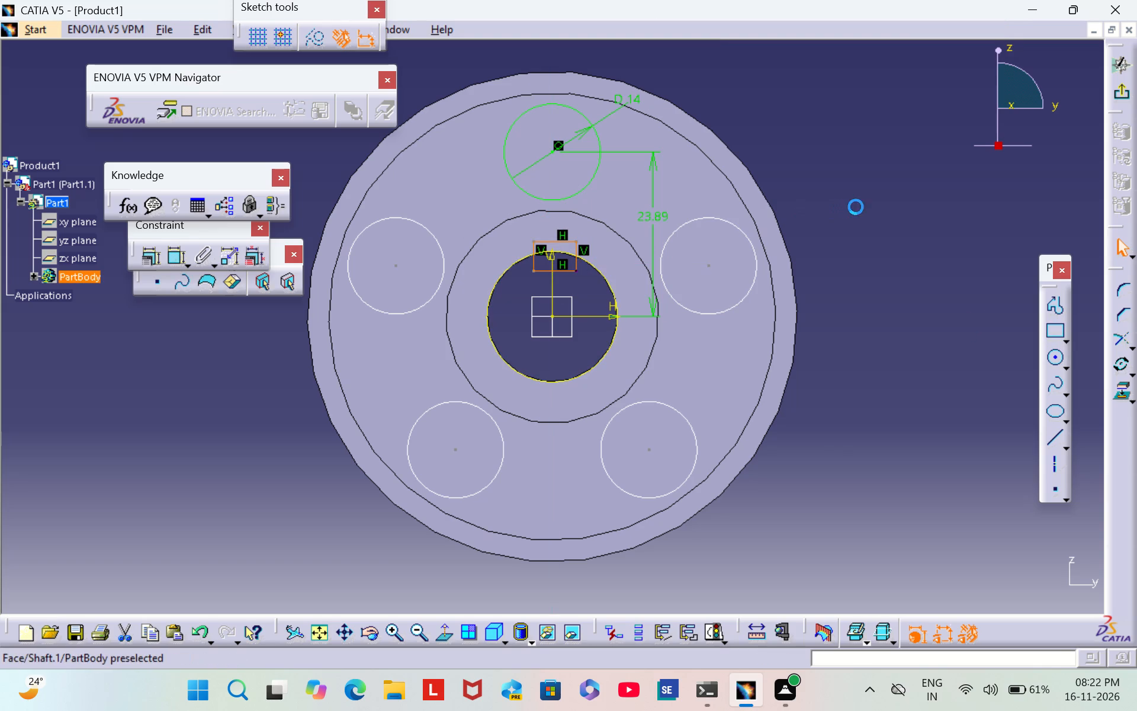
{"action": "left_click", "coordinate": [863, 203]}
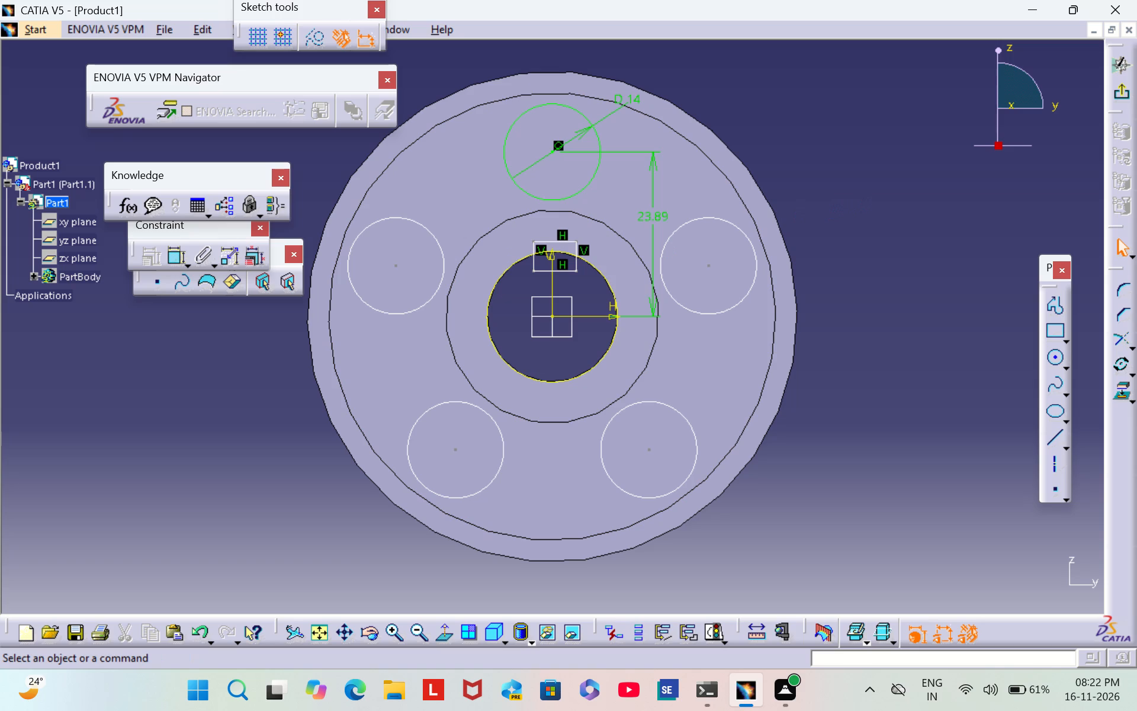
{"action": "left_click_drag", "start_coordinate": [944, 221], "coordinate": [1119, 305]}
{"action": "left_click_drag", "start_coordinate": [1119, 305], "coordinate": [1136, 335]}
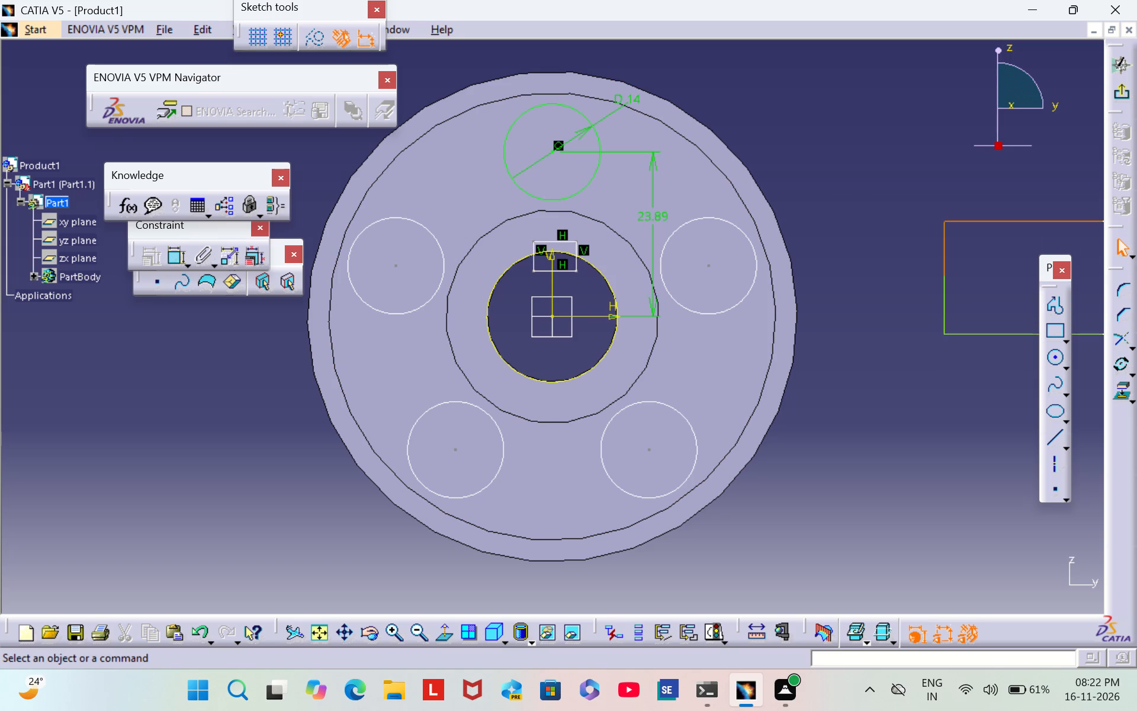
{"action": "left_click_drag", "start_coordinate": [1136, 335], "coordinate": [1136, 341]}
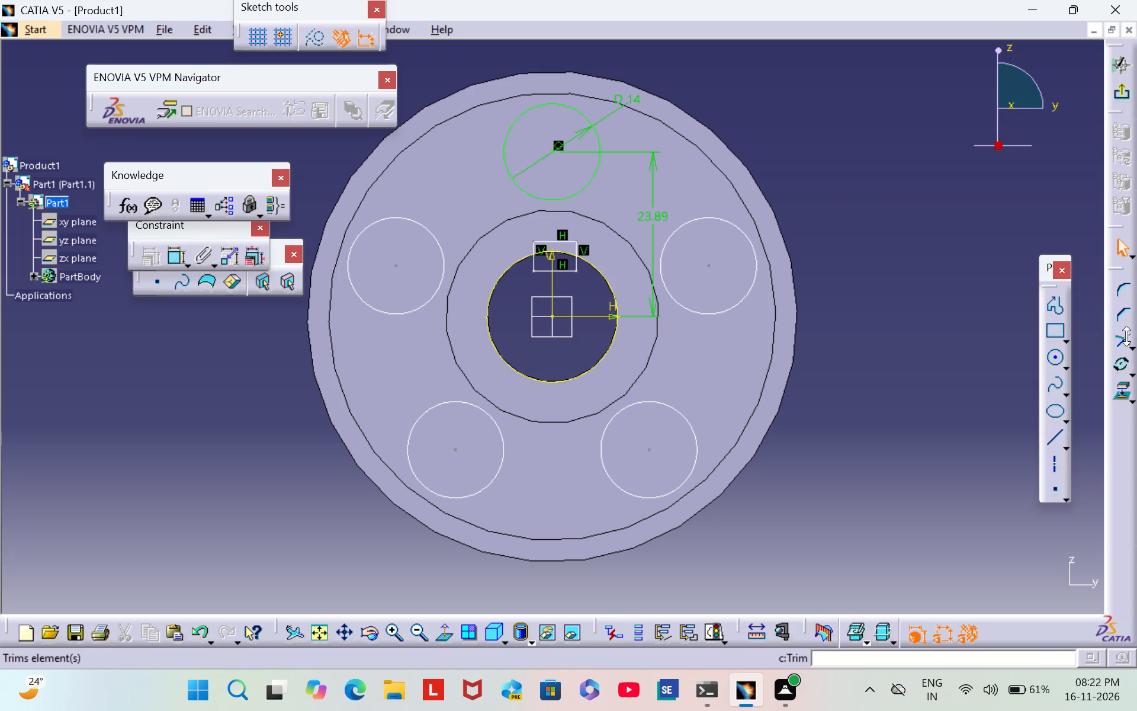
Constrain the distance from the horizontal axis to the rectangle's top edge and set it to 12 mm.
{"action": "left_click", "coordinate": [179, 260]}
{"action": "left_click", "coordinate": [589, 315]}
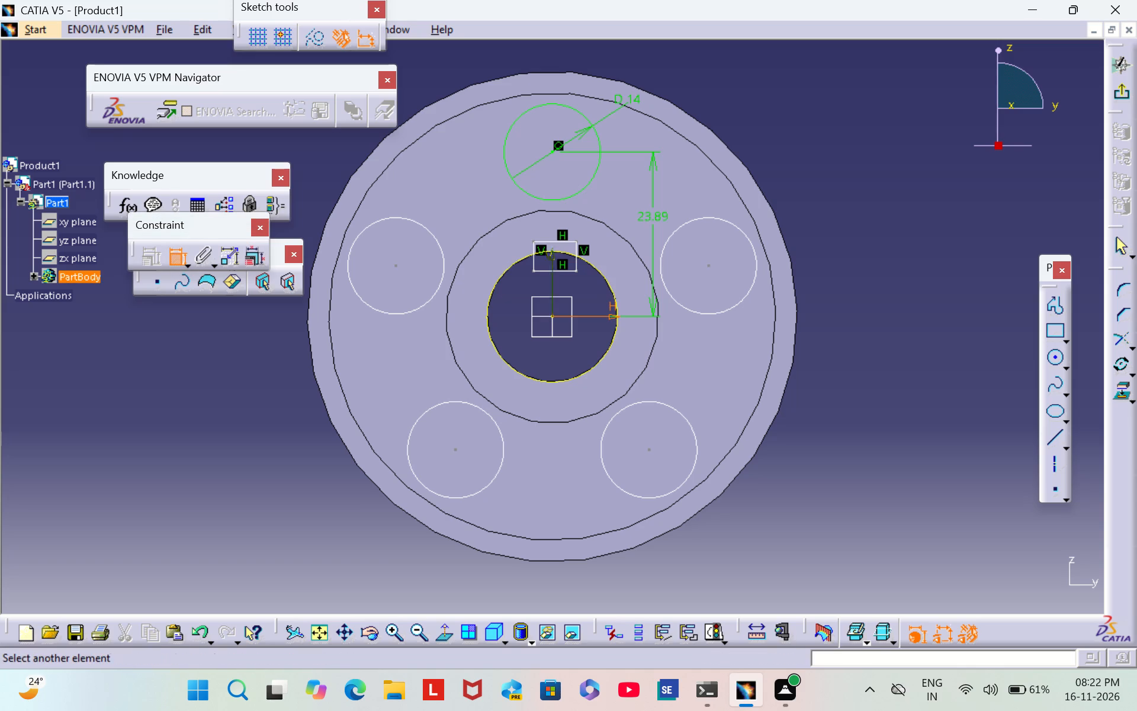
{"action": "left_click", "coordinate": [563, 241]}
{"action": "left_click", "coordinate": [837, 278]}
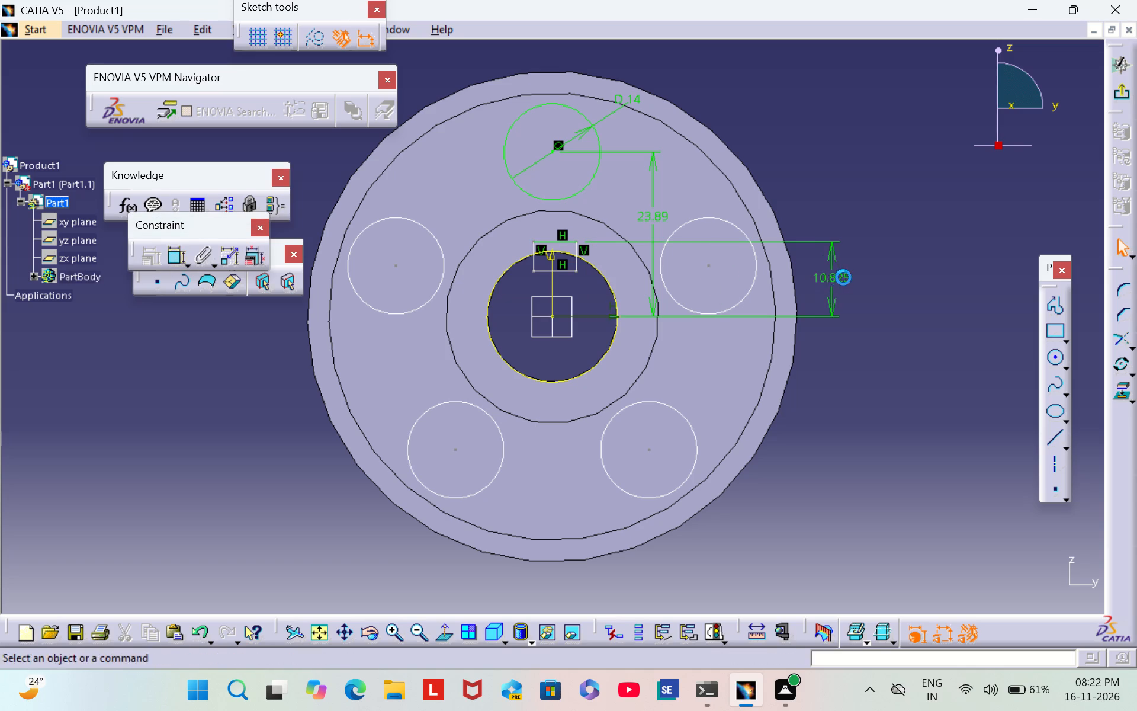
{"action": "double_click", "coordinate": [839, 276]}
{"action": "key", "text": "BackSpace"}
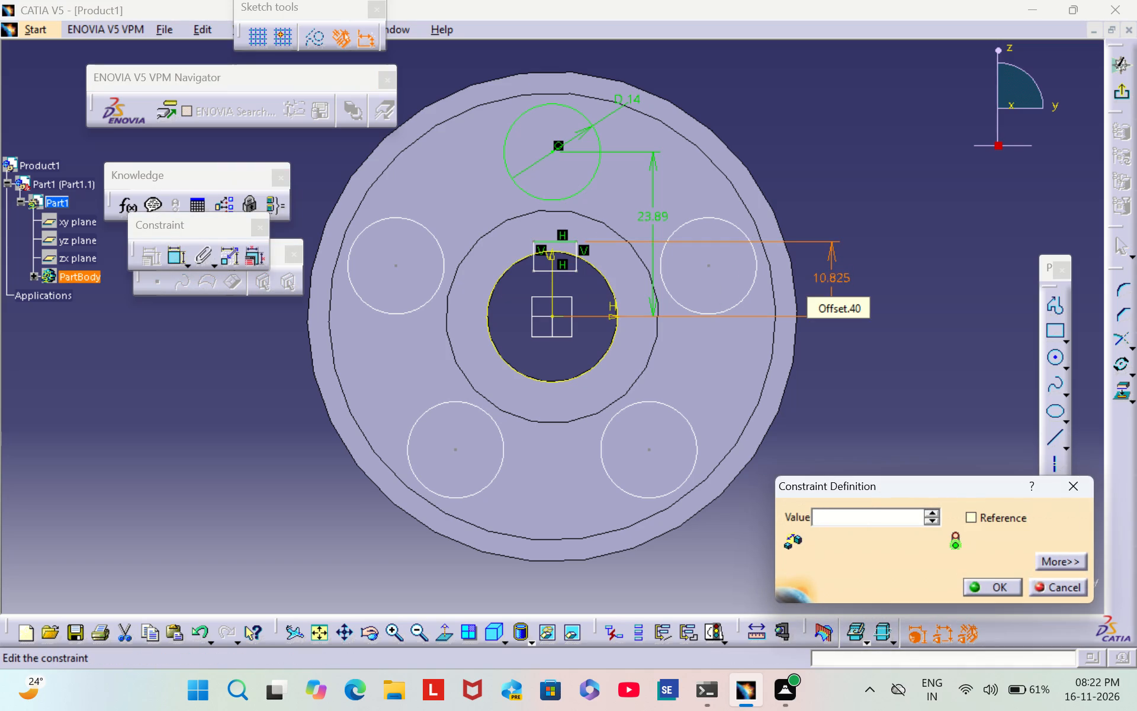
{"action": "type", "text": "12"}
{"action": "key", "text": "Return"}
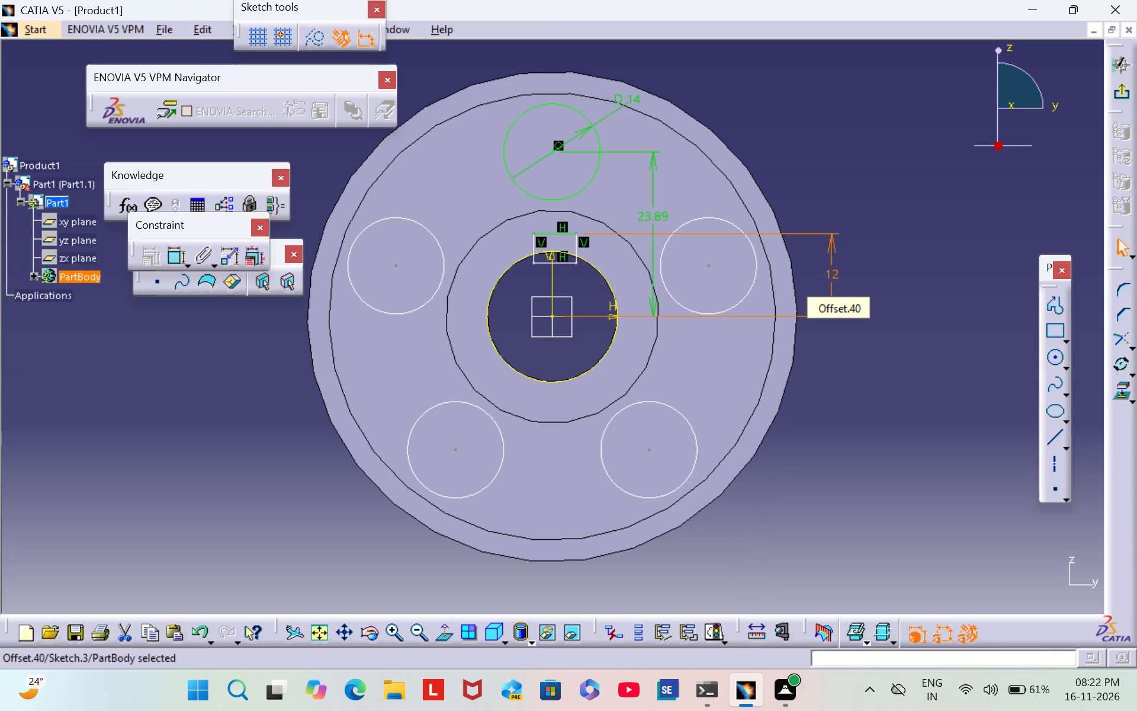
{"action": "left_click", "coordinate": [933, 188]}
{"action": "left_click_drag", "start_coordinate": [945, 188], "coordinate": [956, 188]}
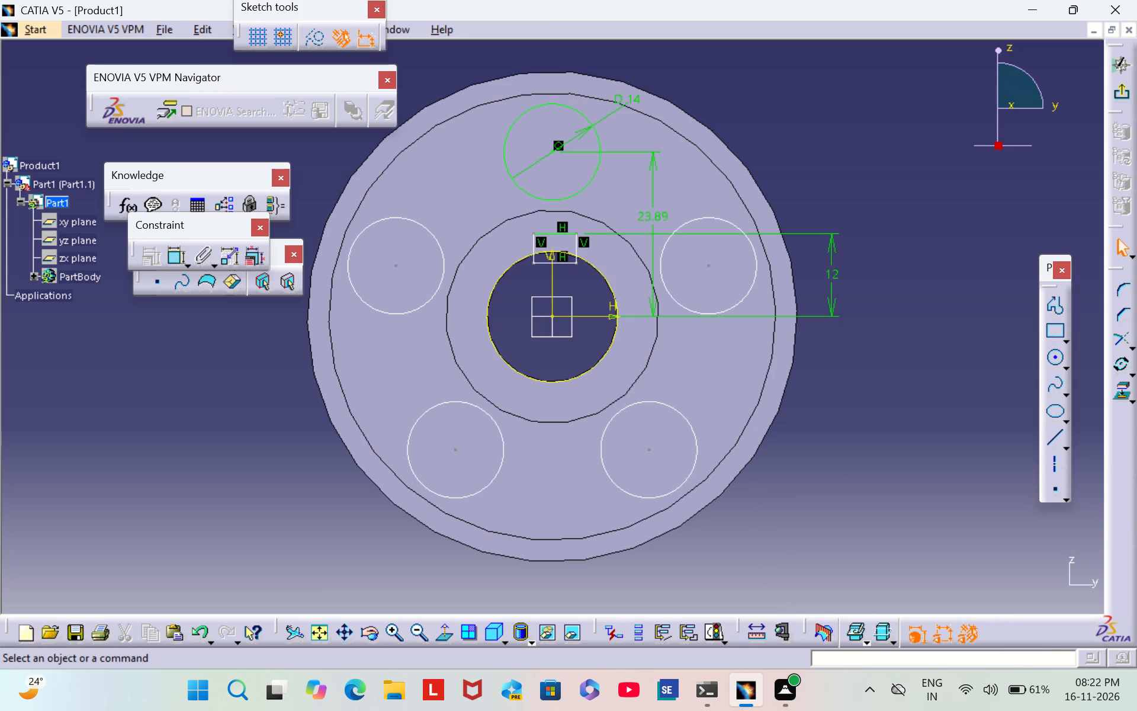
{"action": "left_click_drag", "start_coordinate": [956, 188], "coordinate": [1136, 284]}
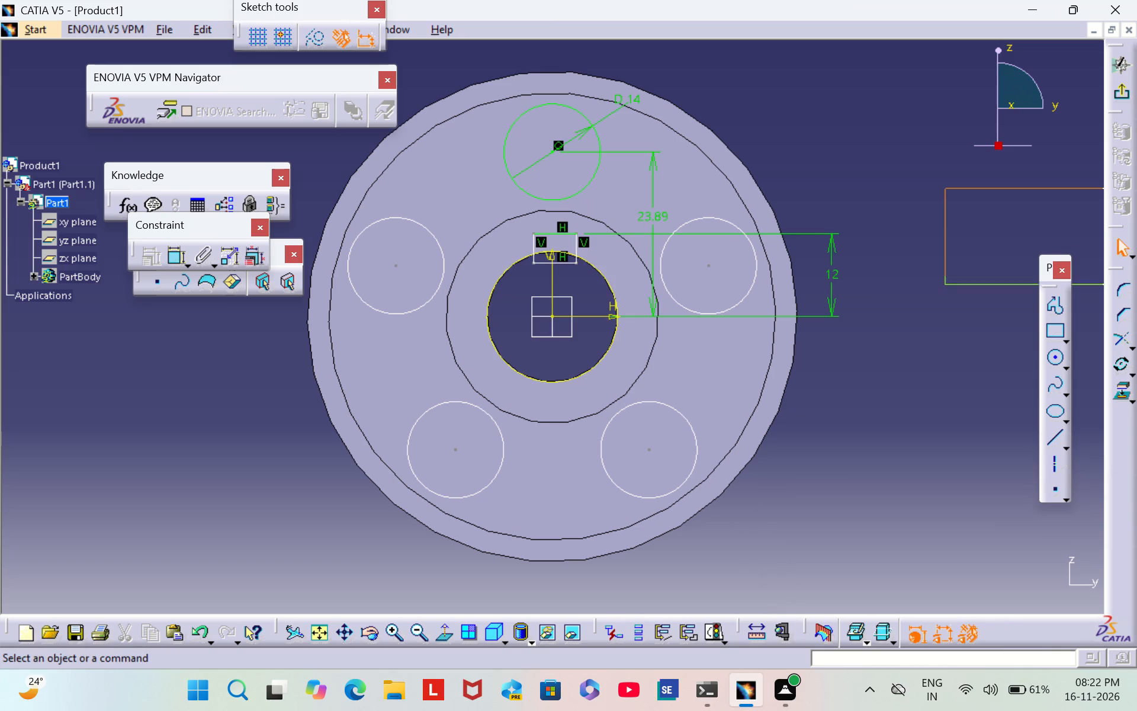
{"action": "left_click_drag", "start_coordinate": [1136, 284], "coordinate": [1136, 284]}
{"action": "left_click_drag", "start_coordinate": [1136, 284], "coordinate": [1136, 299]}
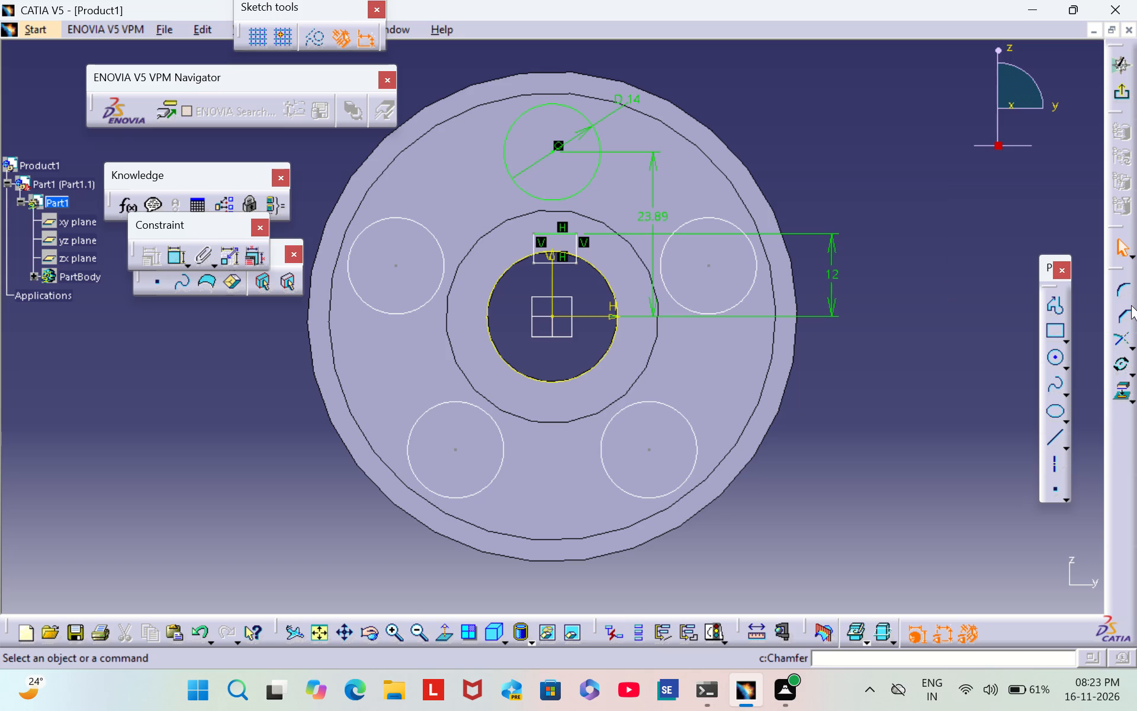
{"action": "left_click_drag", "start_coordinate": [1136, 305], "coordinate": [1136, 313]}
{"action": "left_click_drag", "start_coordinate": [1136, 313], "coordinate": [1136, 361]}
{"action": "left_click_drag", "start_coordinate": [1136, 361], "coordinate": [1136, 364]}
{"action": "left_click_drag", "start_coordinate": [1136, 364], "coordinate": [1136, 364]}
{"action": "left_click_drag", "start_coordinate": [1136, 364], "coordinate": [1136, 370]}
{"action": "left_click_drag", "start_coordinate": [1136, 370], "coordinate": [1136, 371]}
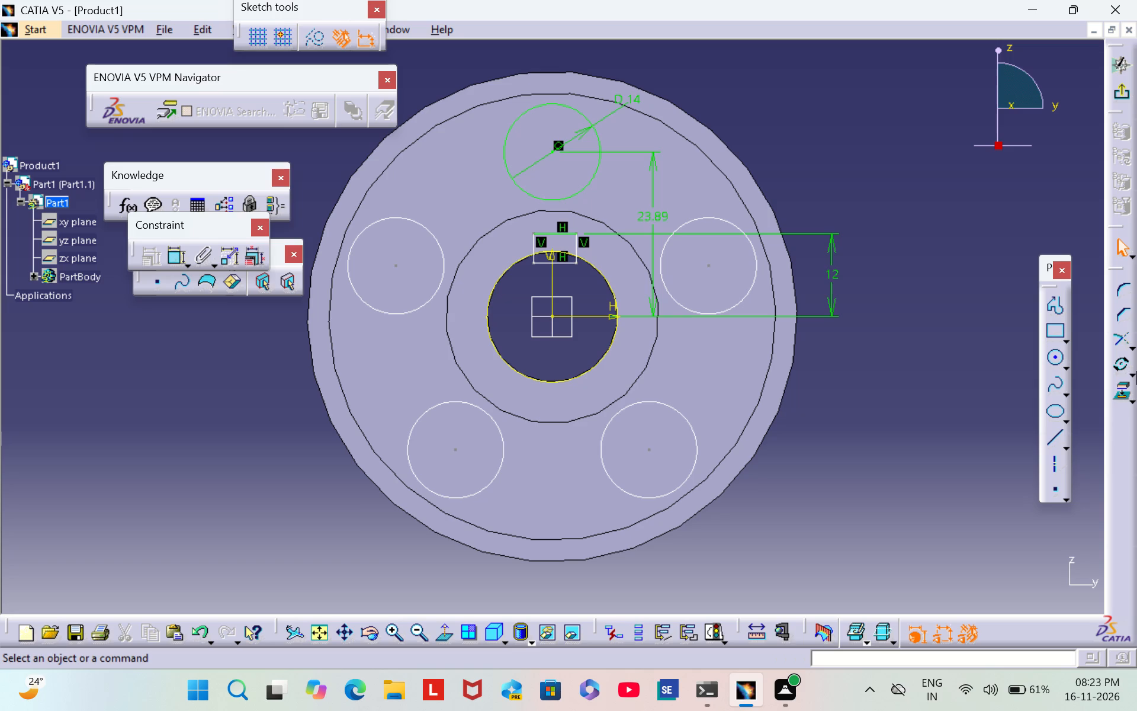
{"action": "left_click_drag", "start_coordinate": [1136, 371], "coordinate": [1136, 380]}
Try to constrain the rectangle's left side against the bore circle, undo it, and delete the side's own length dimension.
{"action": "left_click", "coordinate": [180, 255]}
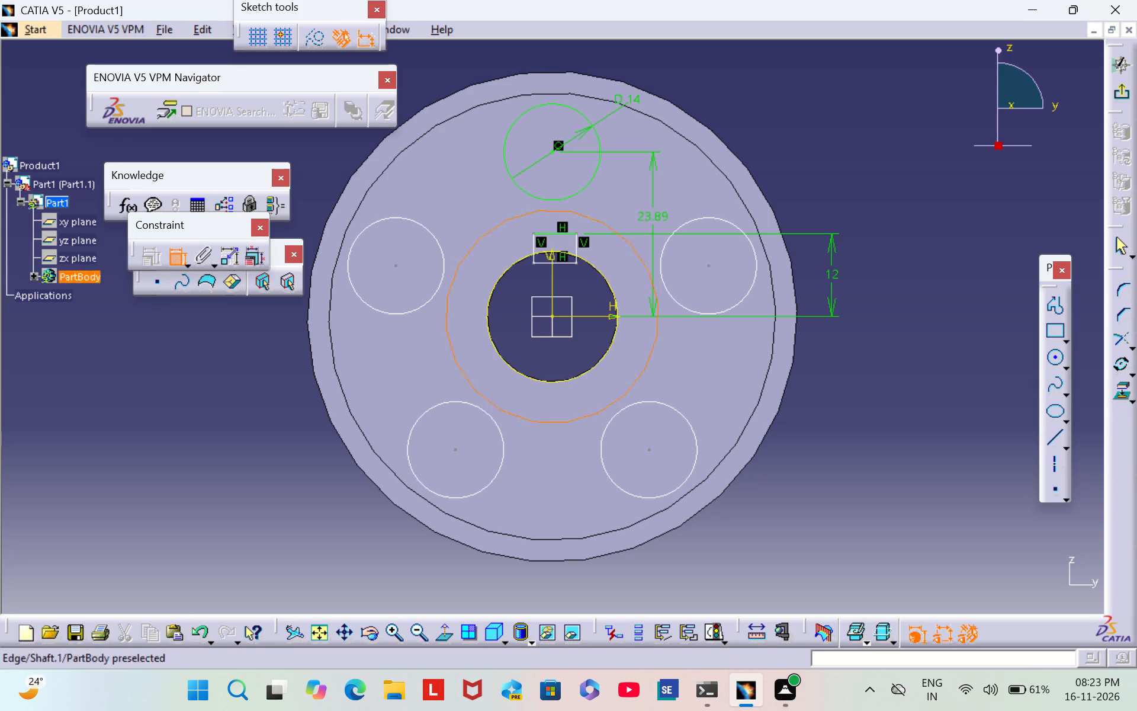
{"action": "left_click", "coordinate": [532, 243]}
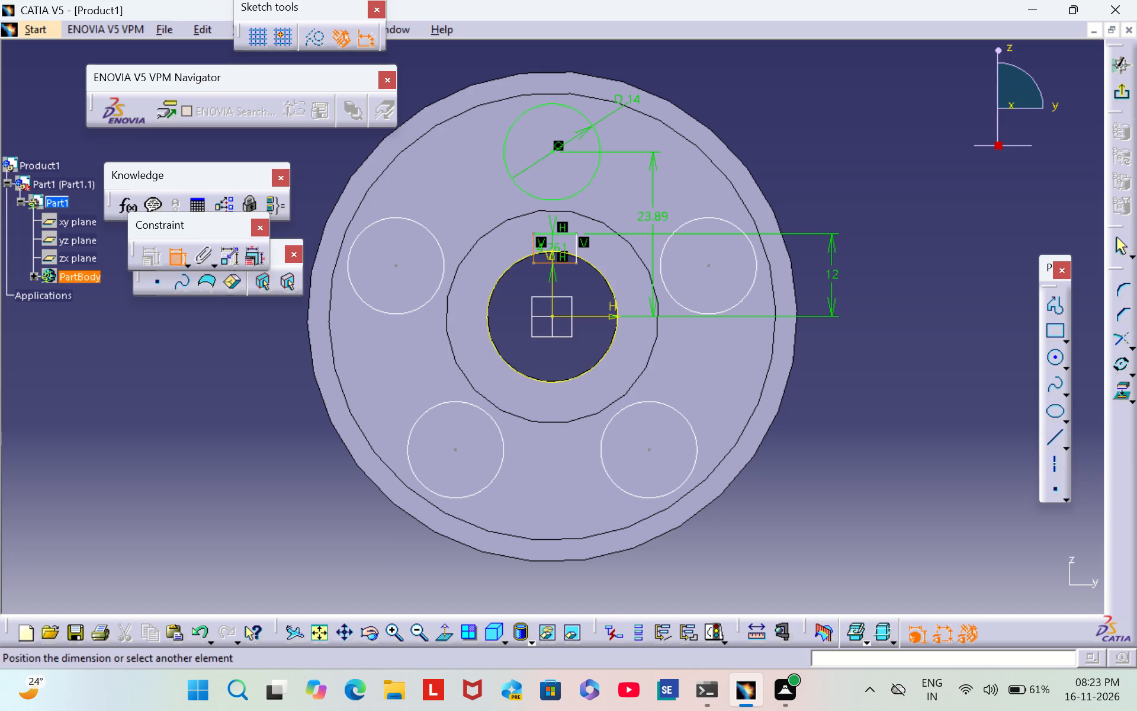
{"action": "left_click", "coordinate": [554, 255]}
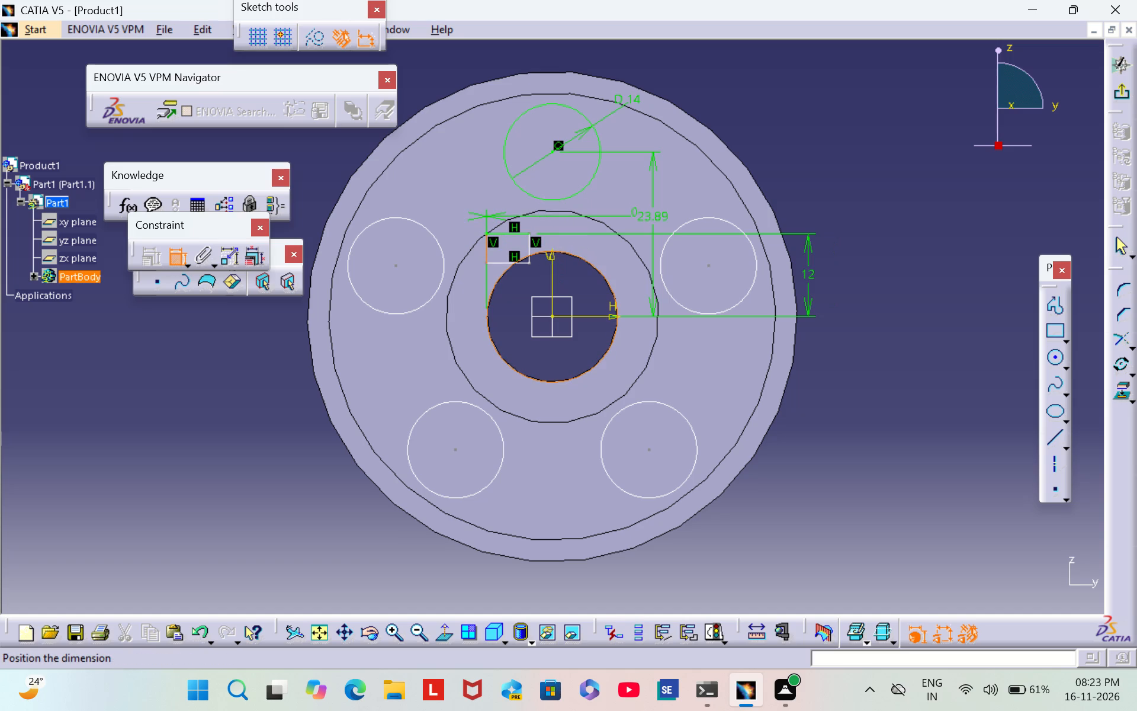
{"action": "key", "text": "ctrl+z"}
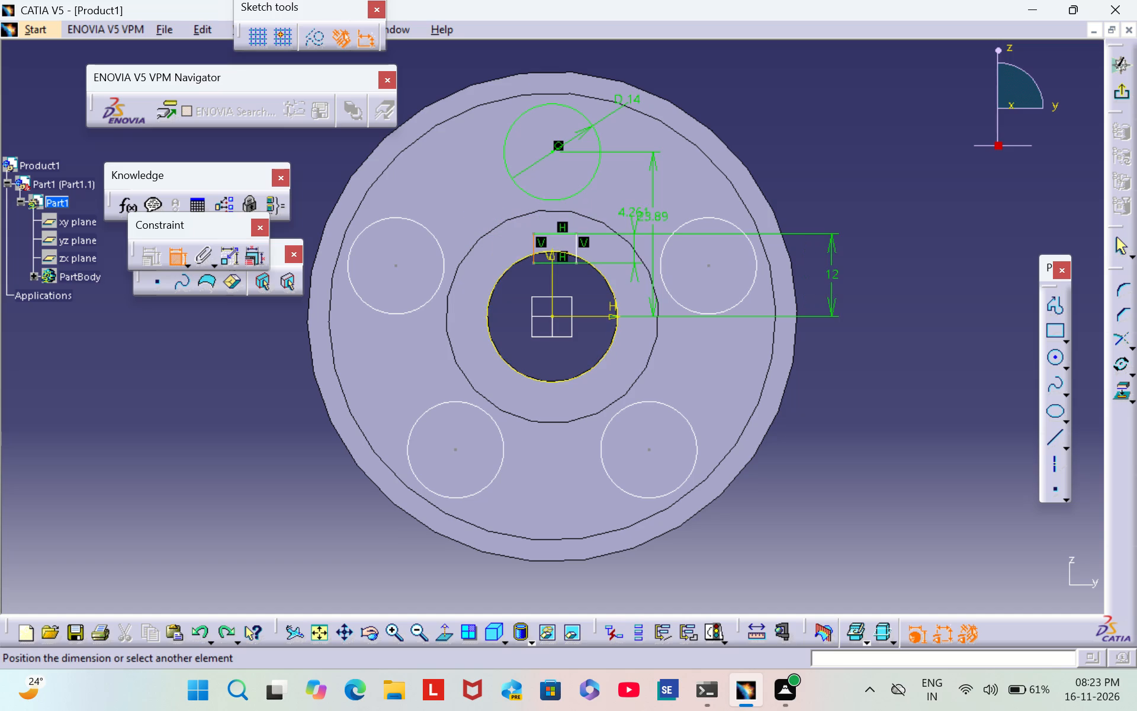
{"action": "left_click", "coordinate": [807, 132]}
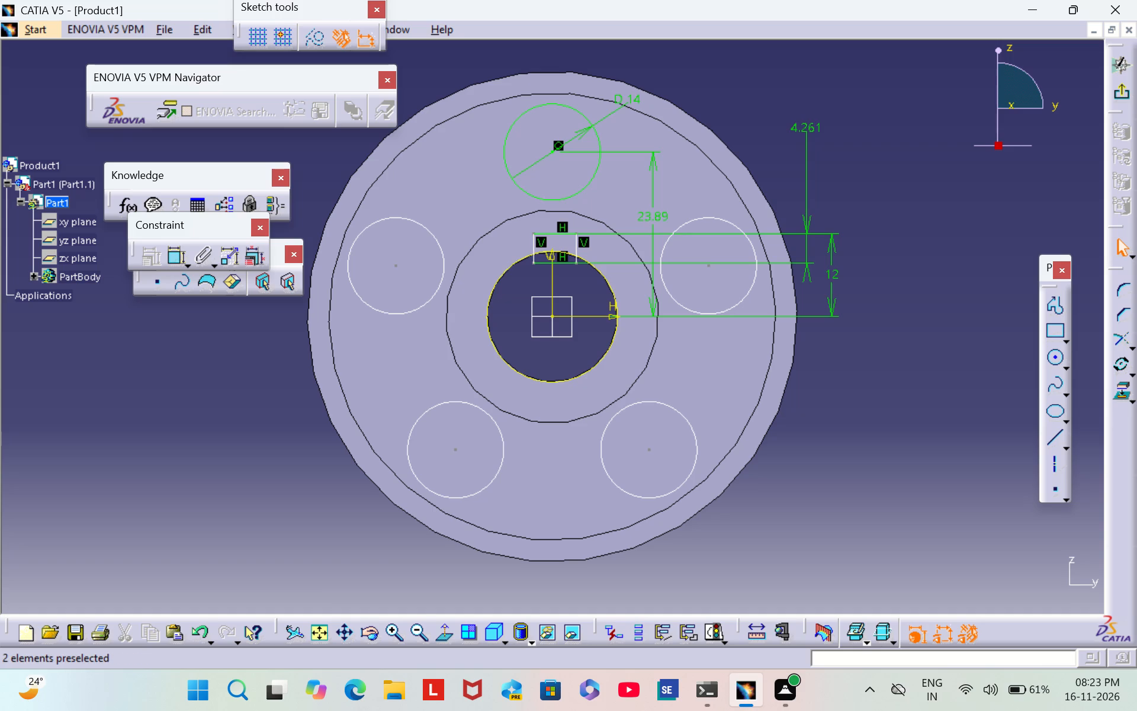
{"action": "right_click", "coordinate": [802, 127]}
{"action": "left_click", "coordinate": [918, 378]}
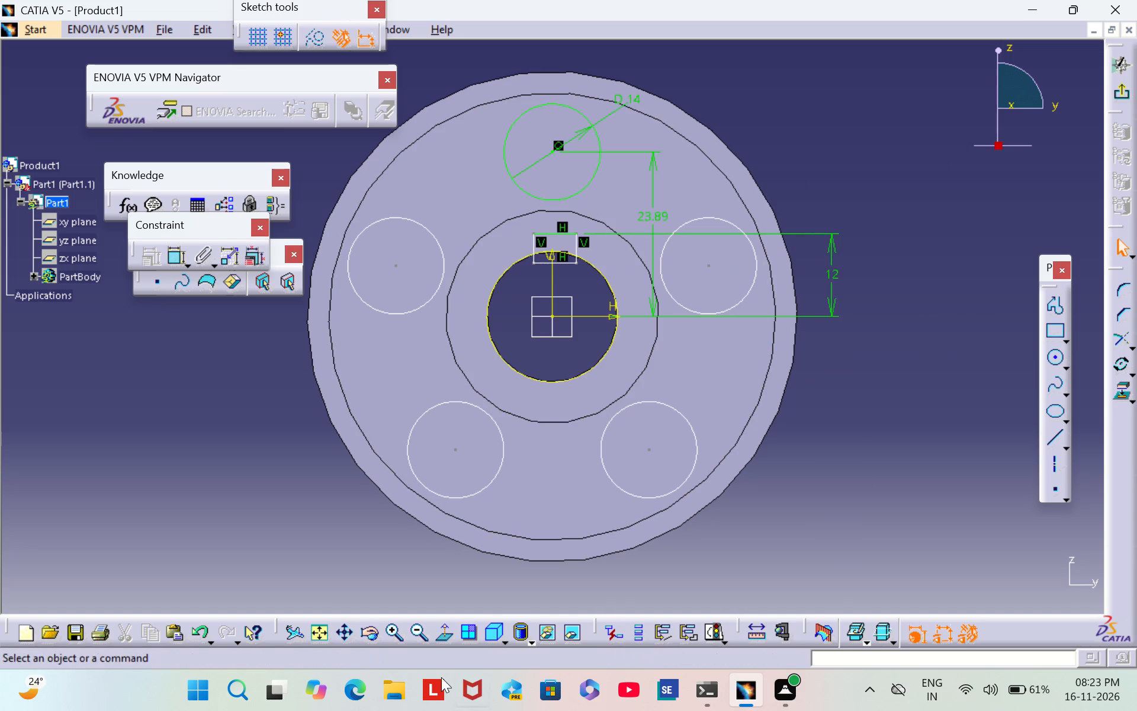
Constrain the distance between the keyway rectangle's left side and the vertical axis and set it to 2.5 mm.
{"action": "triple_click", "coordinate": [386, 637]}
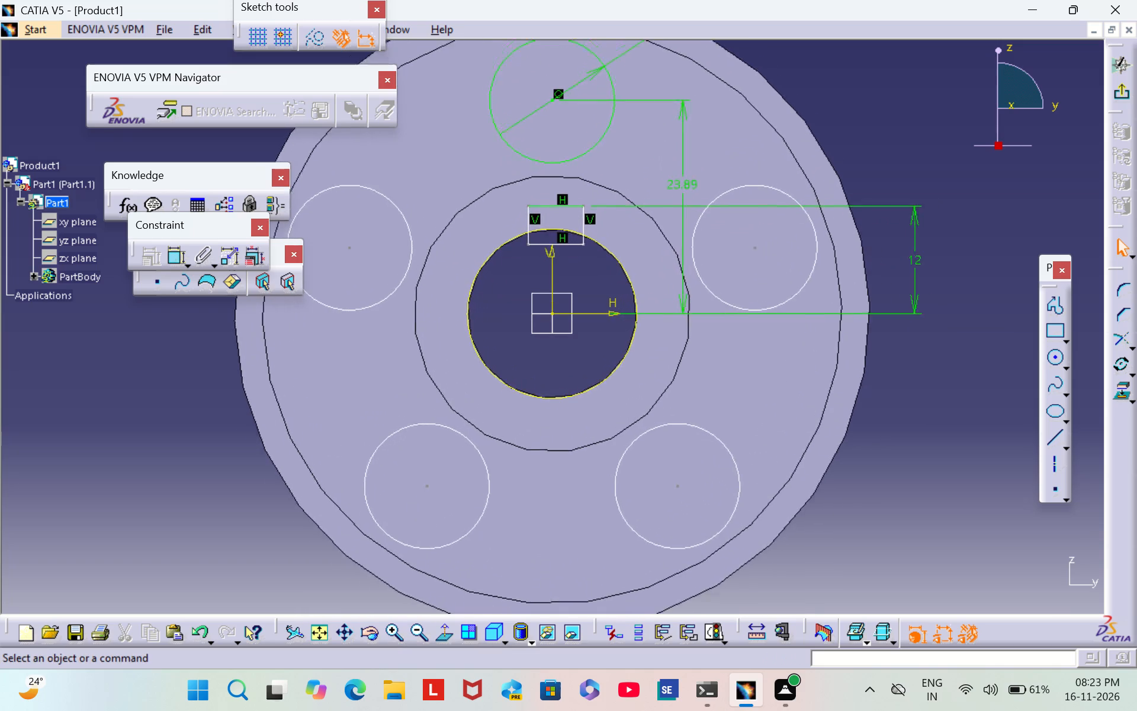
{"action": "scroll", "coordinate": [687, 185], "scroll_direction": "down", "scroll_amount": 1}
{"action": "middle_click_drag", "start_coordinate": [687, 185], "coordinate": [686, 298]}
{"action": "double_click", "coordinate": [180, 254]}
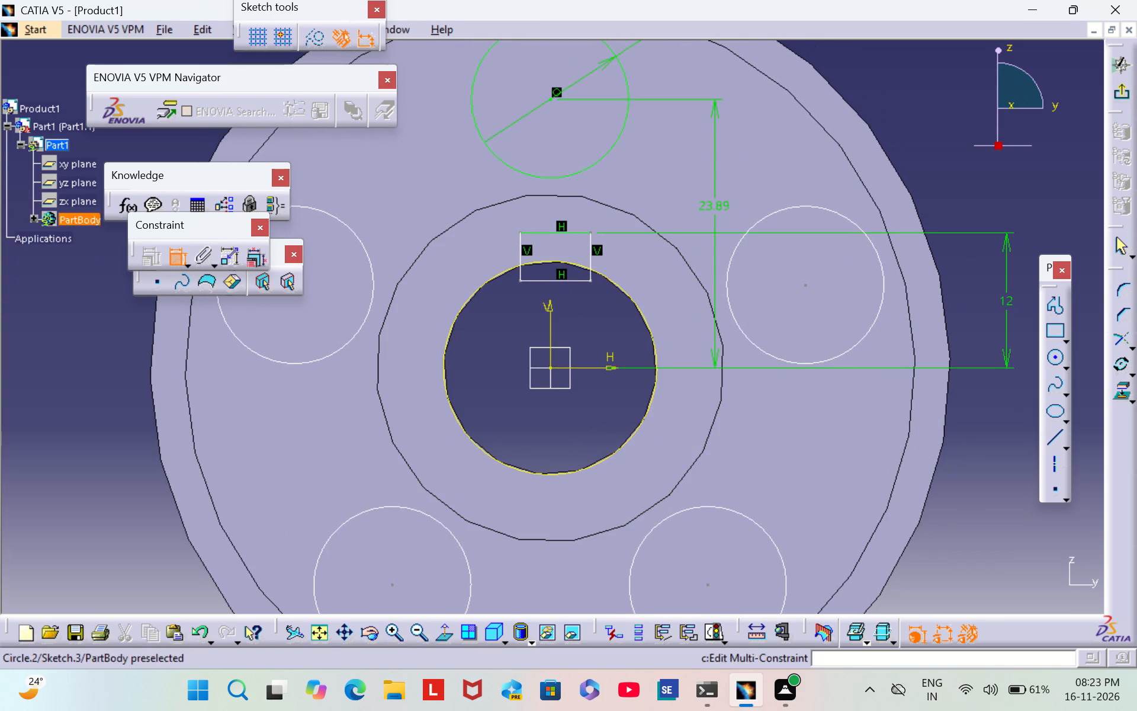
{"action": "left_click", "coordinate": [520, 250]}
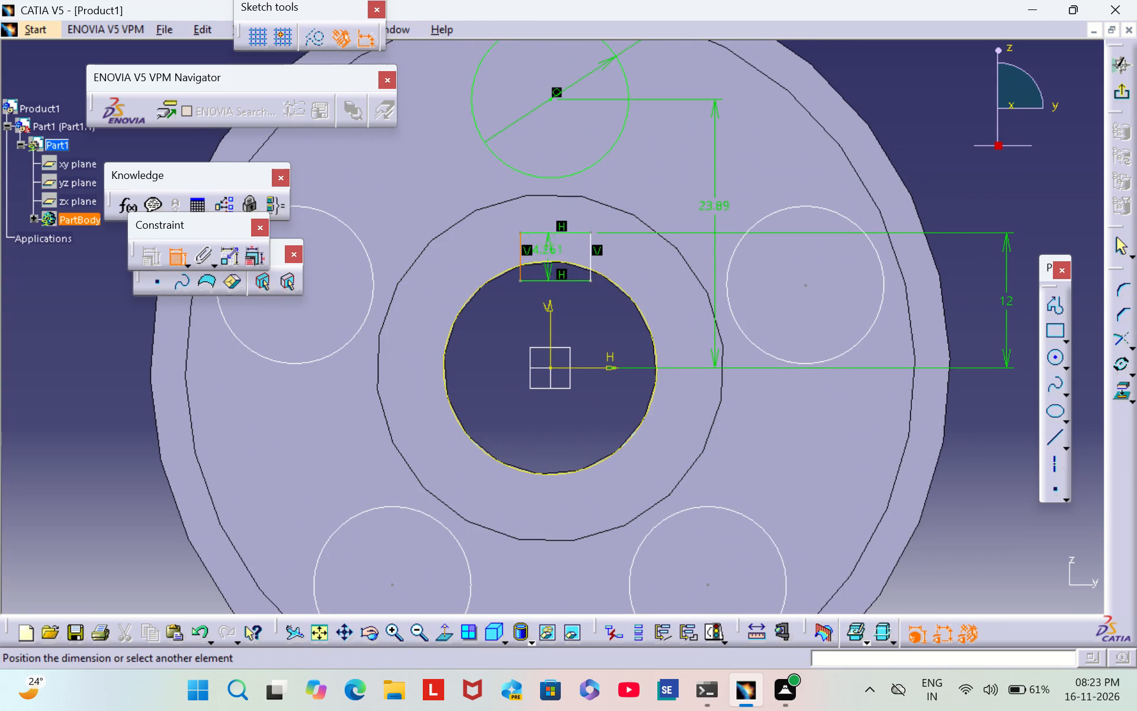
{"action": "left_click", "coordinate": [550, 312]}
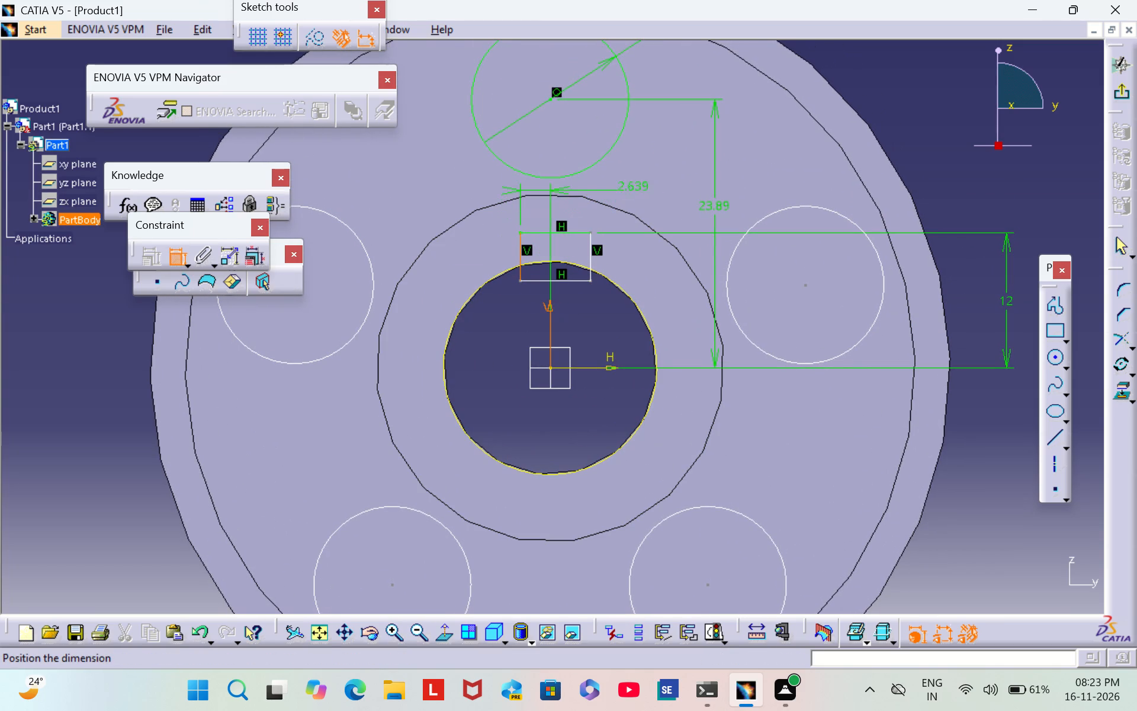
{"action": "left_click", "coordinate": [662, 196]}
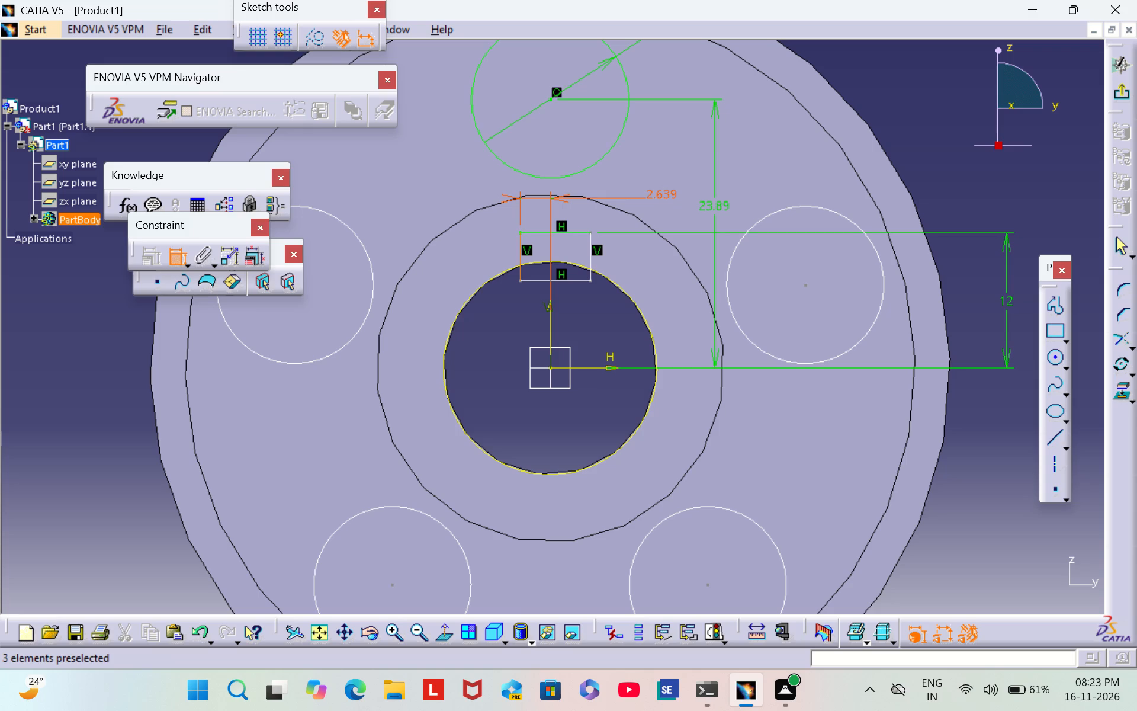
{"action": "double_click", "coordinate": [657, 193]}
{"action": "key", "text": "BackSpace"}
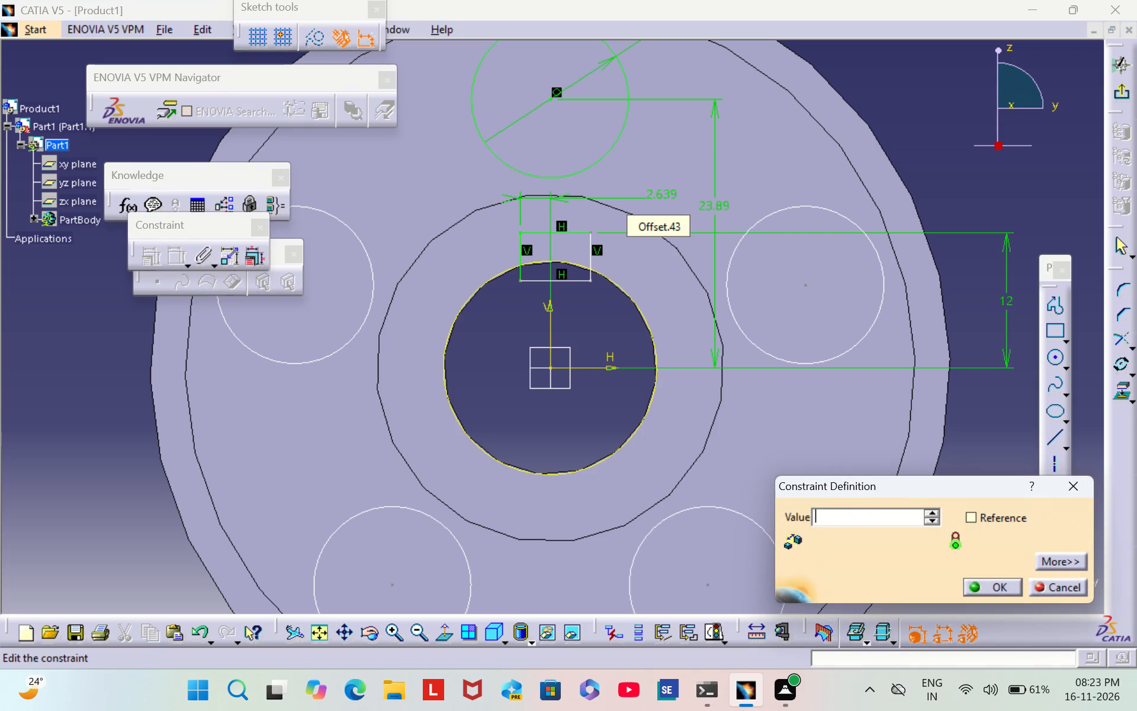
{"action": "key", "text": "2"}
{"action": "type", "text": ".5"}
{"action": "key", "text": "Return"}
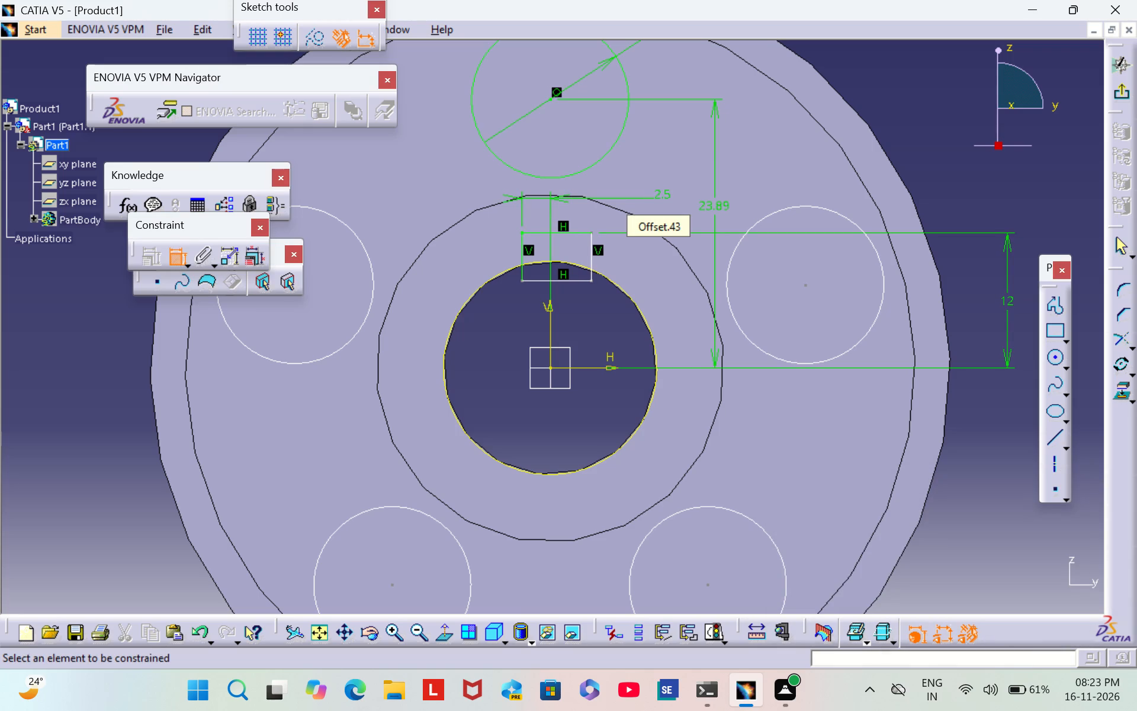
{"action": "left_click", "coordinate": [711, 149]}
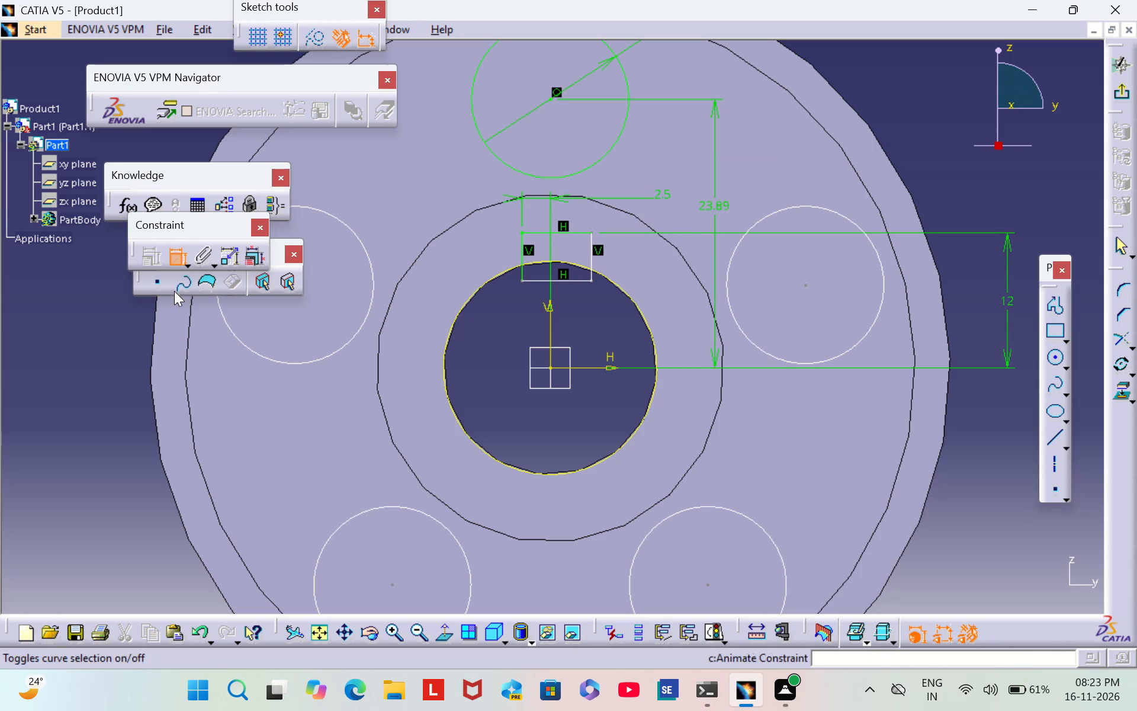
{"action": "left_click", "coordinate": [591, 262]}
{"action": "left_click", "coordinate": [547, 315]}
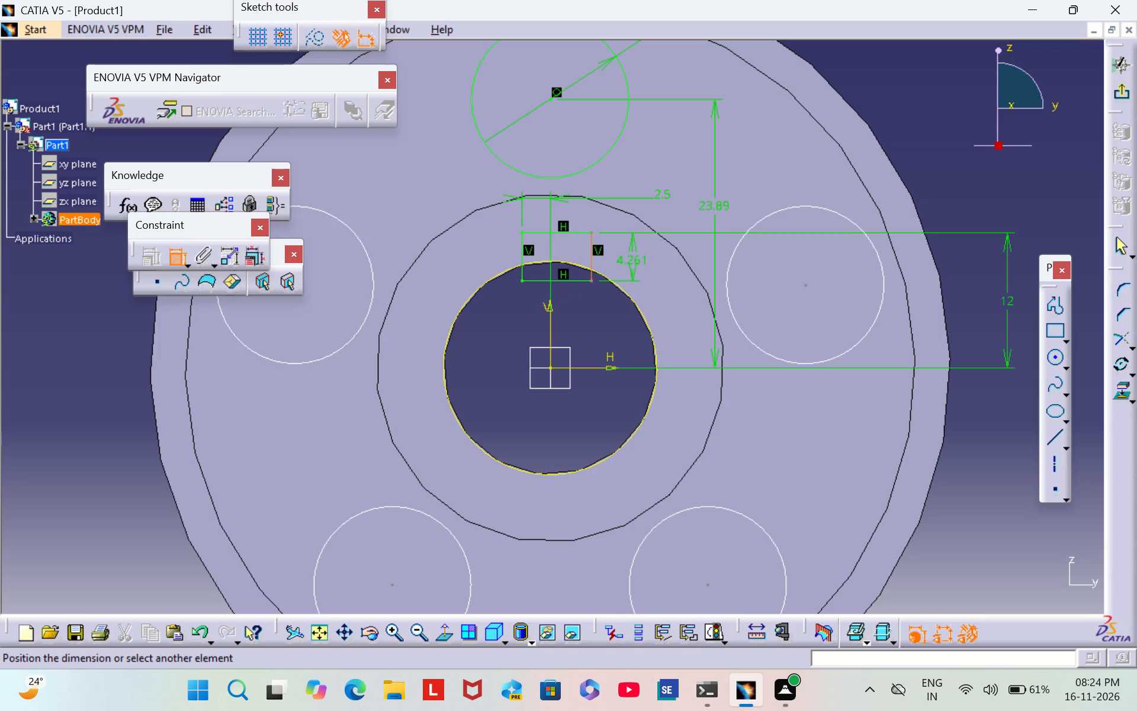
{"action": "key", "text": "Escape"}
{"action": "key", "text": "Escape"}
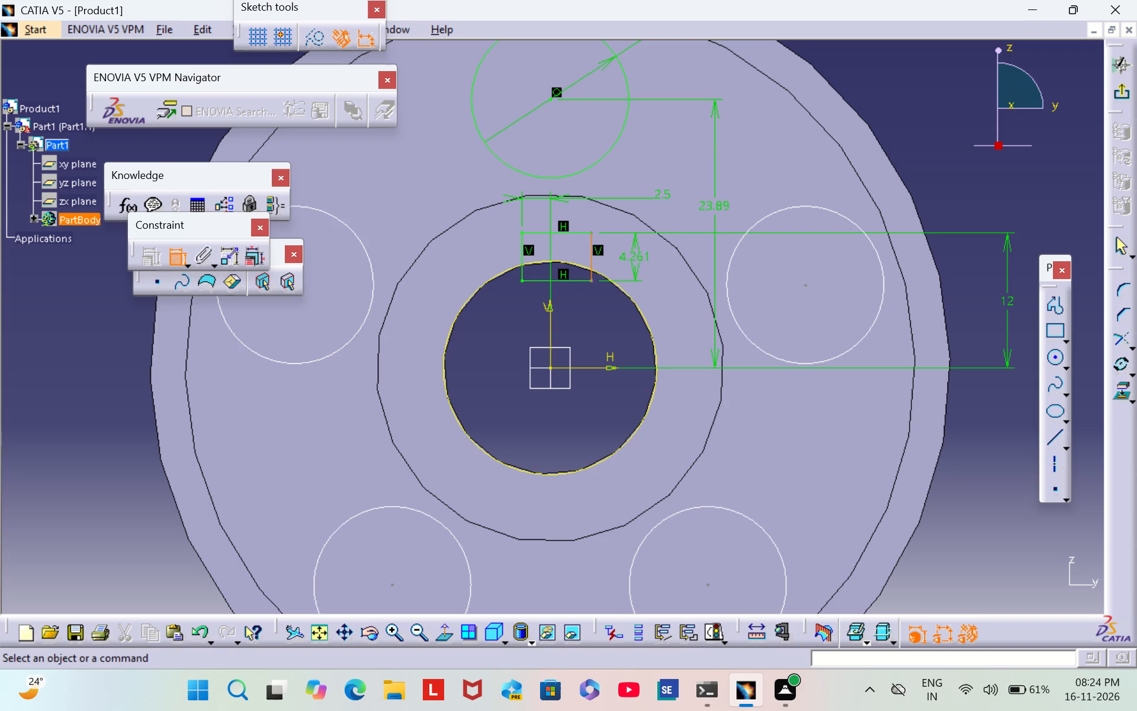
Constrain the distance between the vertical axis and the keyway rectangle's right side and set it to 2.5 mm.
{"action": "double_click", "coordinate": [175, 260]}
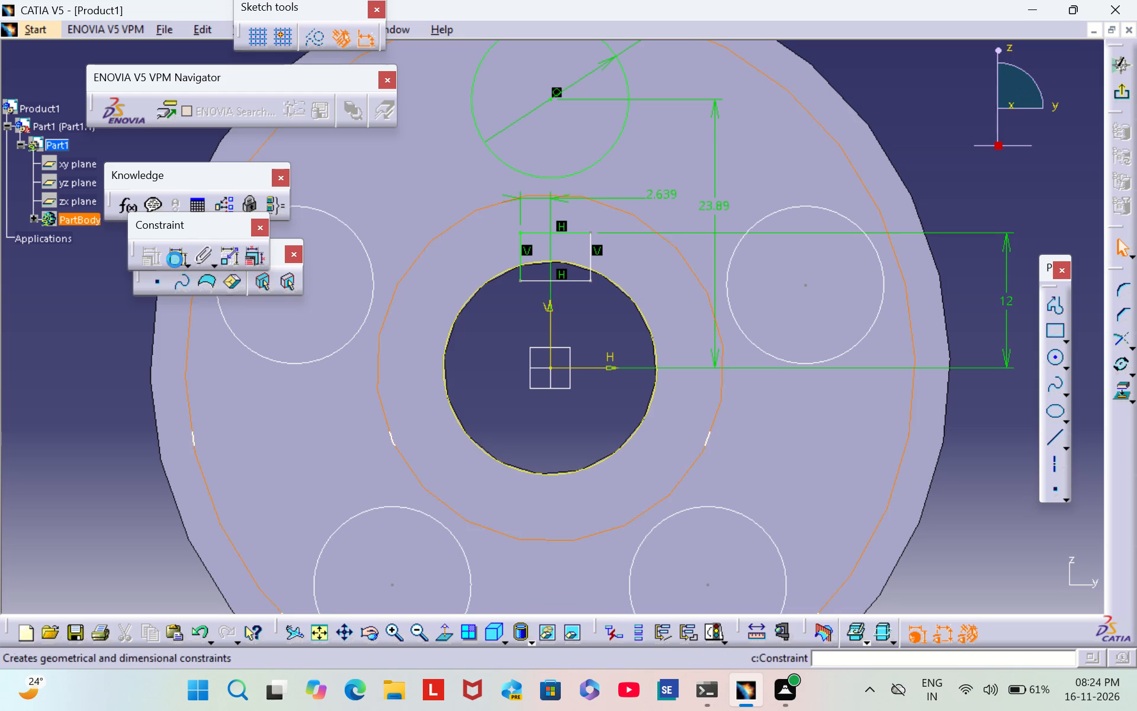
{"action": "left_click", "coordinate": [550, 312]}
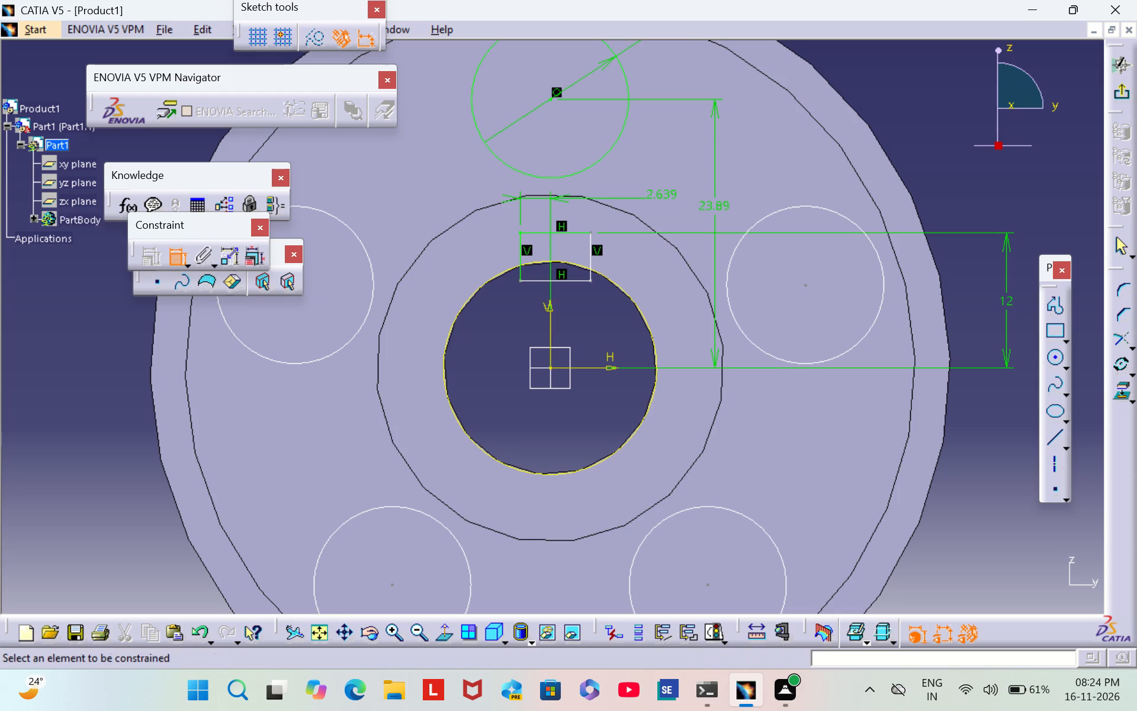
{"action": "left_click", "coordinate": [590, 257]}
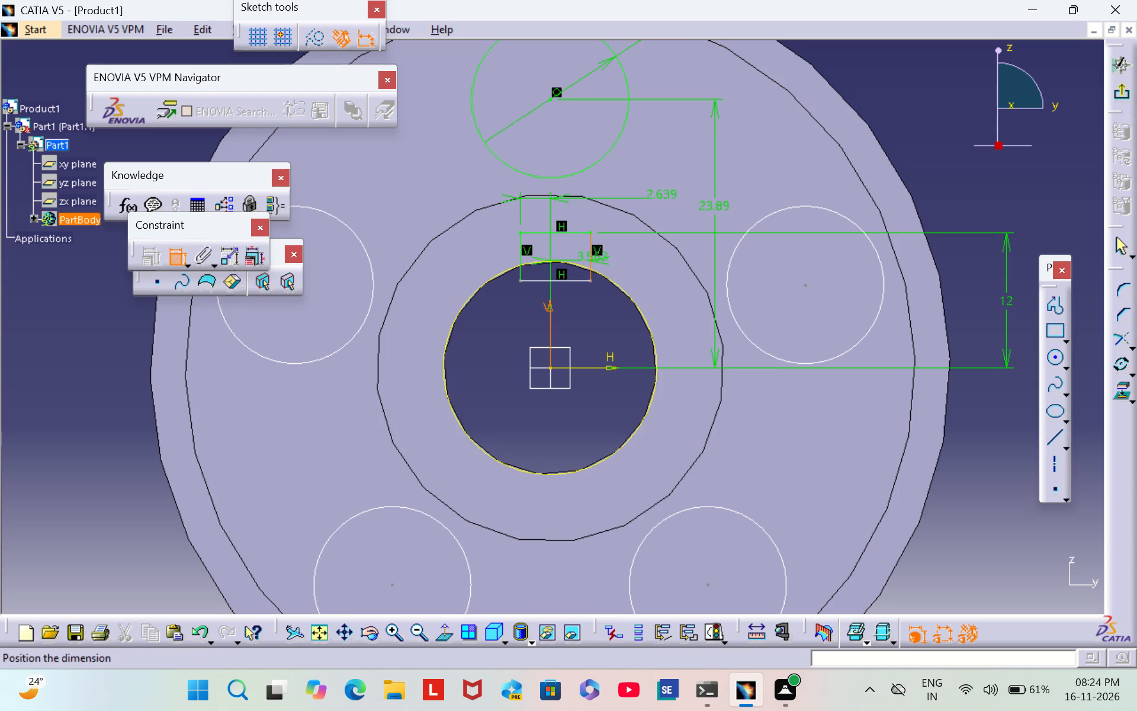
{"action": "left_click", "coordinate": [650, 321]}
{"action": "double_click", "coordinate": [654, 316]}
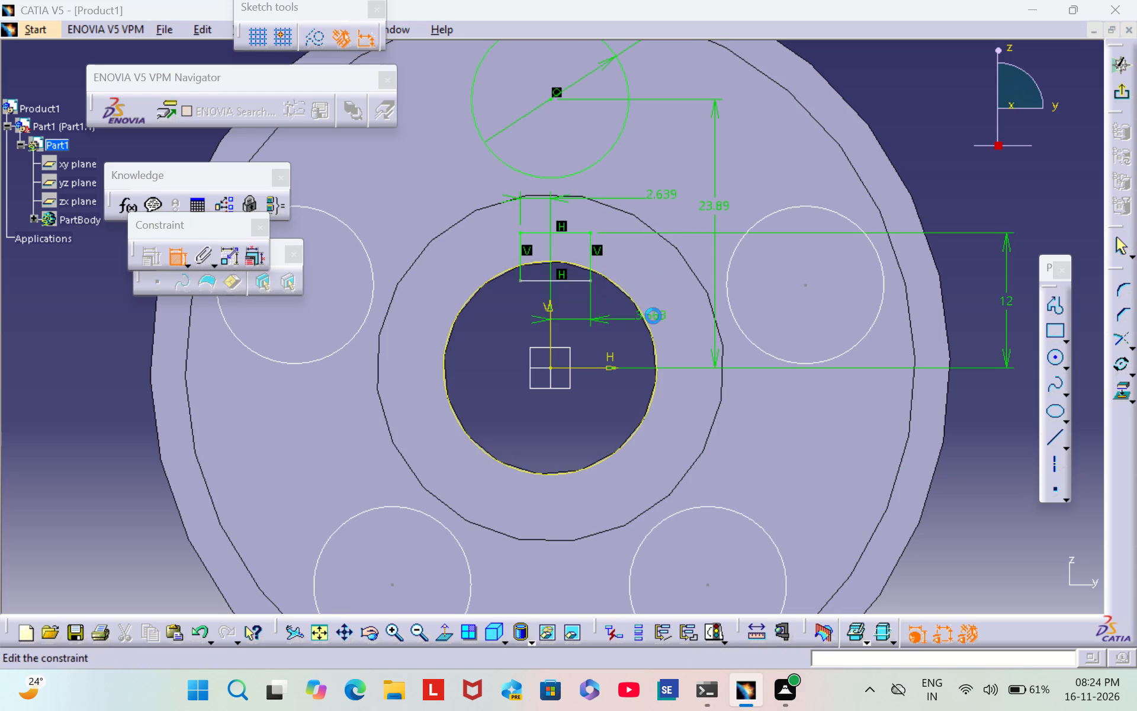
{"action": "key", "text": "BackSpace"}
{"action": "type", "text": "2.5"}
{"action": "key", "text": "Return"}
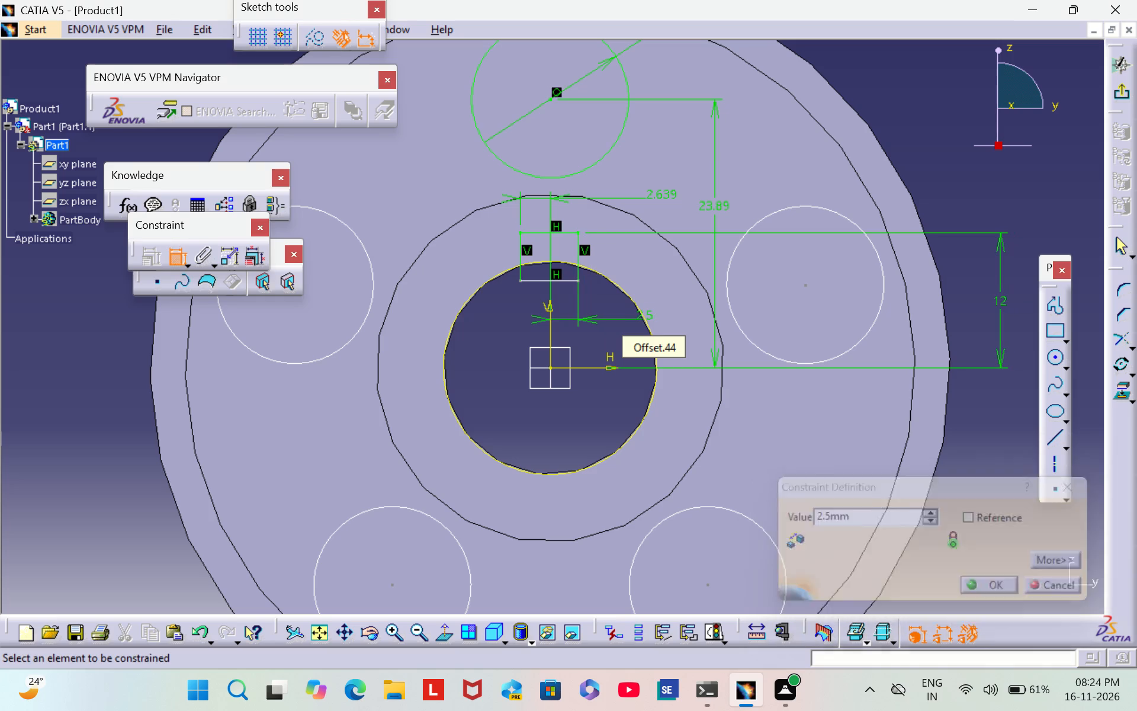
Set the distance between the keyway rectangle's left side and the vertical axis to 2.5 mm.
{"action": "double_click", "coordinate": [660, 191]}
{"action": "key", "text": "BackSpace"}
{"action": "type", "text": "2.5"}
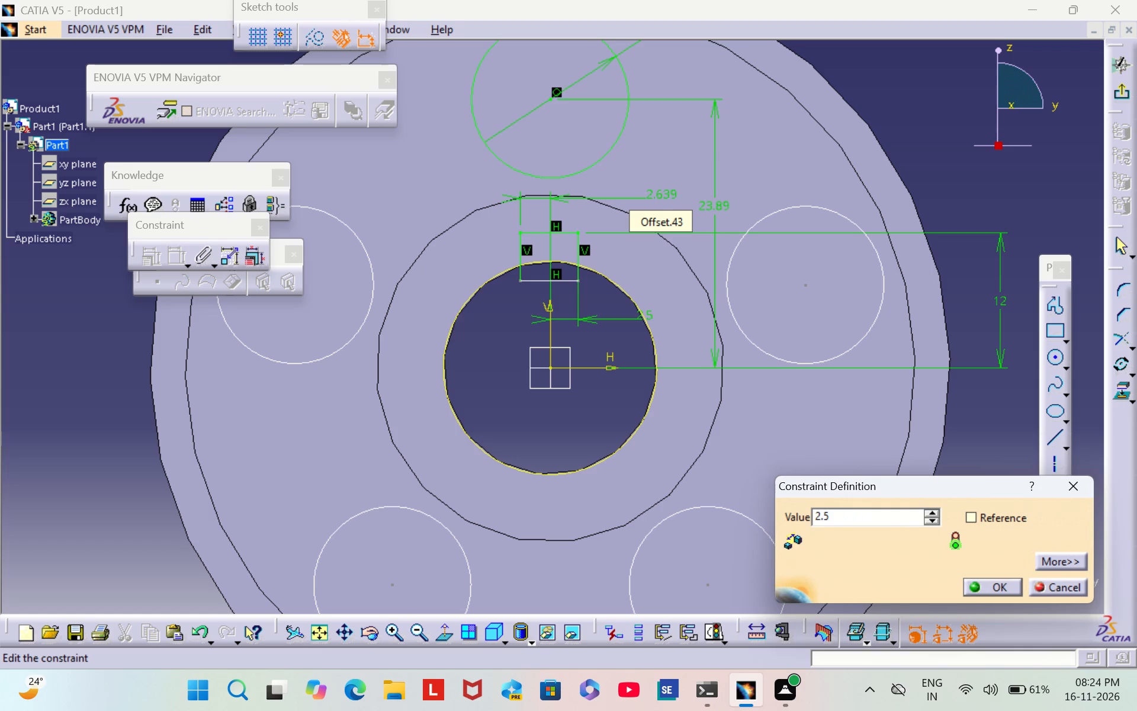
{"action": "key", "text": "Return"}
{"action": "left_click", "coordinate": [804, 181]}
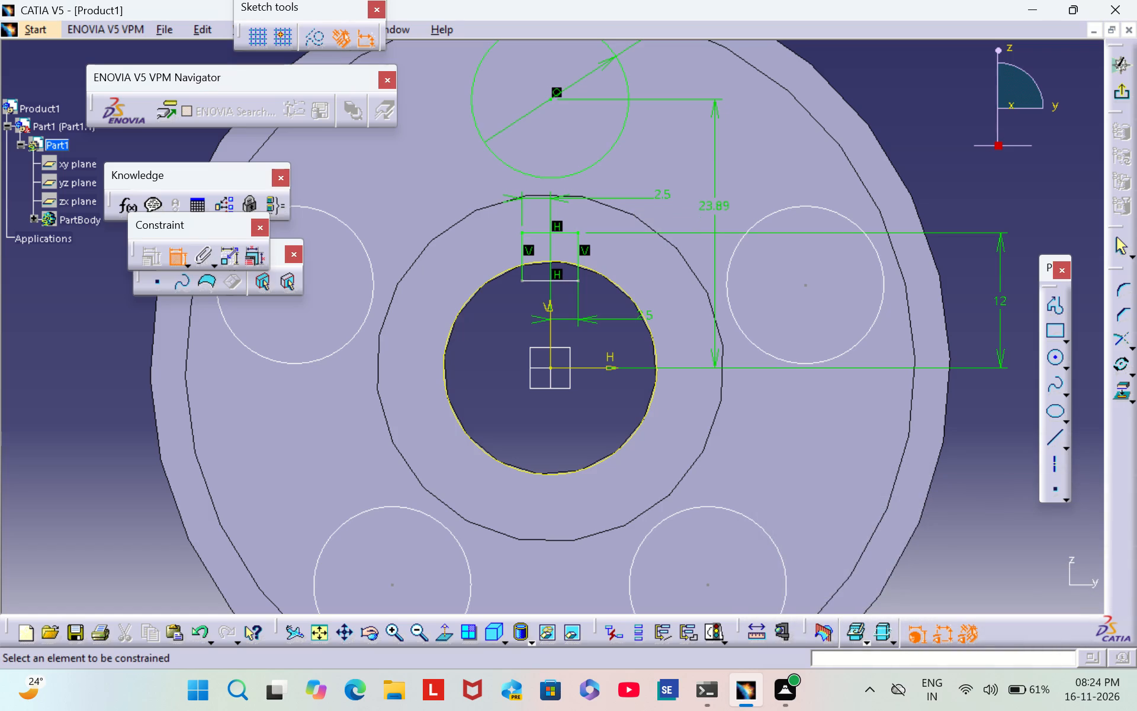
{"action": "left_click_drag", "start_coordinate": [806, 181], "coordinate": [950, 278]}
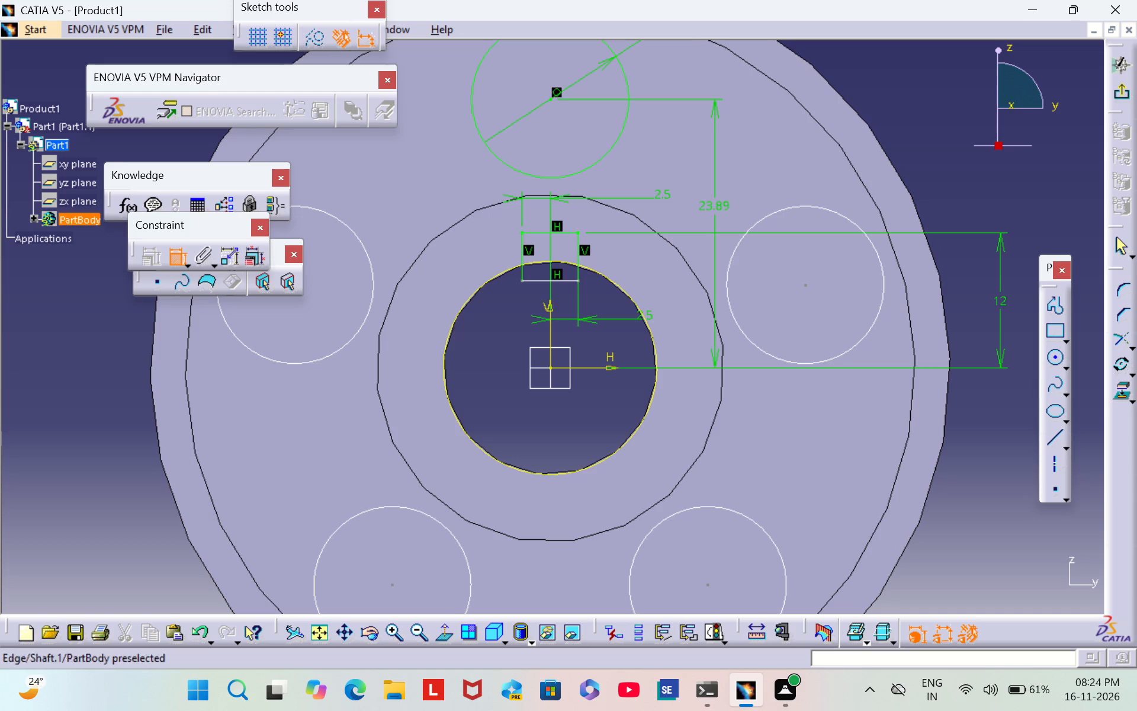
Quick Trim the keyway rectangle's bottom edge, its side segments inside the bore, and the bore circle's portion outside the keyway.
{"action": "left_click", "coordinate": [1133, 343]}
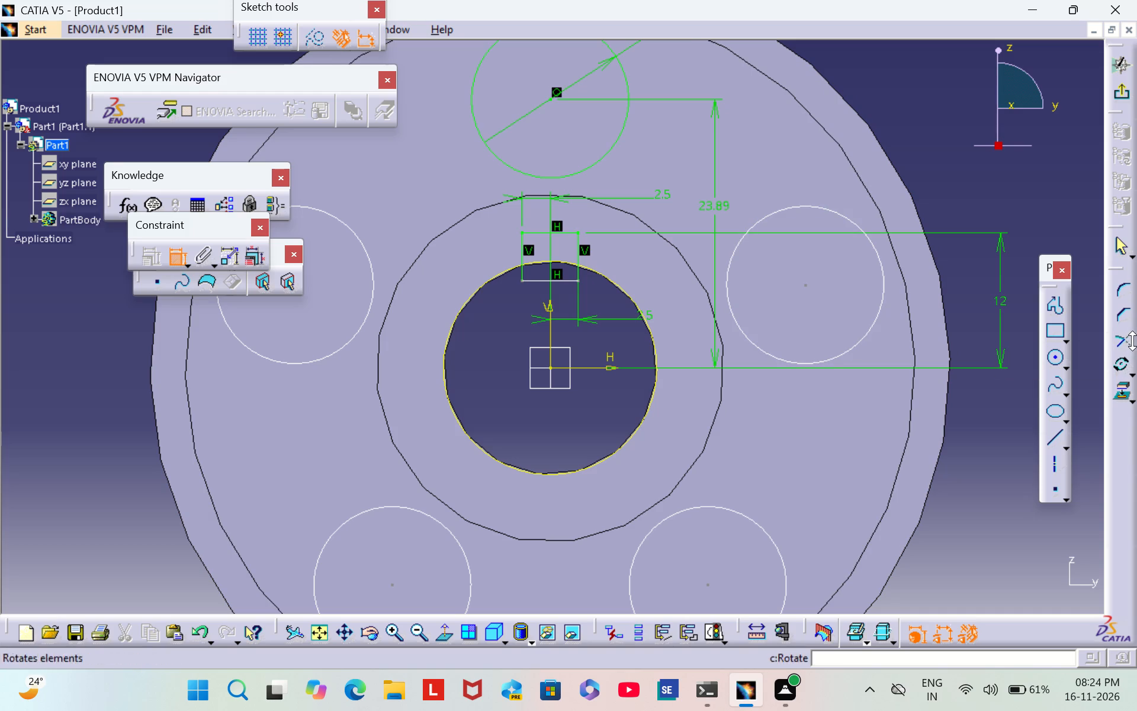
{"action": "left_click", "coordinate": [1132, 340]}
{"action": "double_click", "coordinate": [1074, 358]}
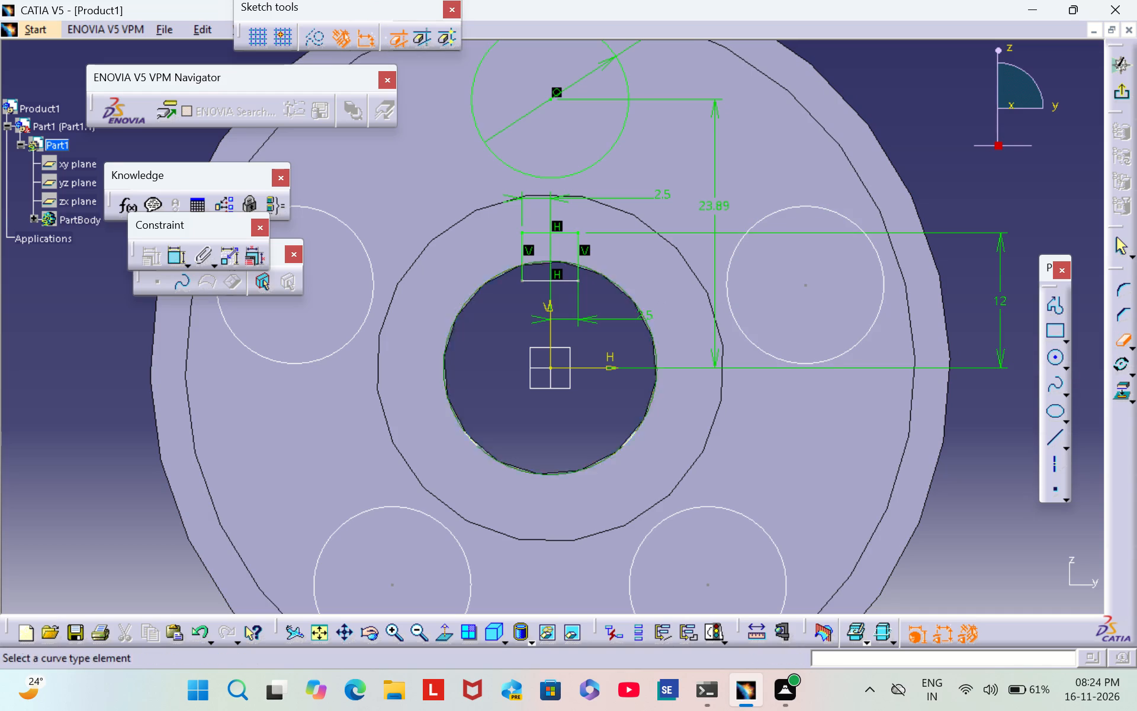
{"action": "left_click", "coordinate": [535, 280]}
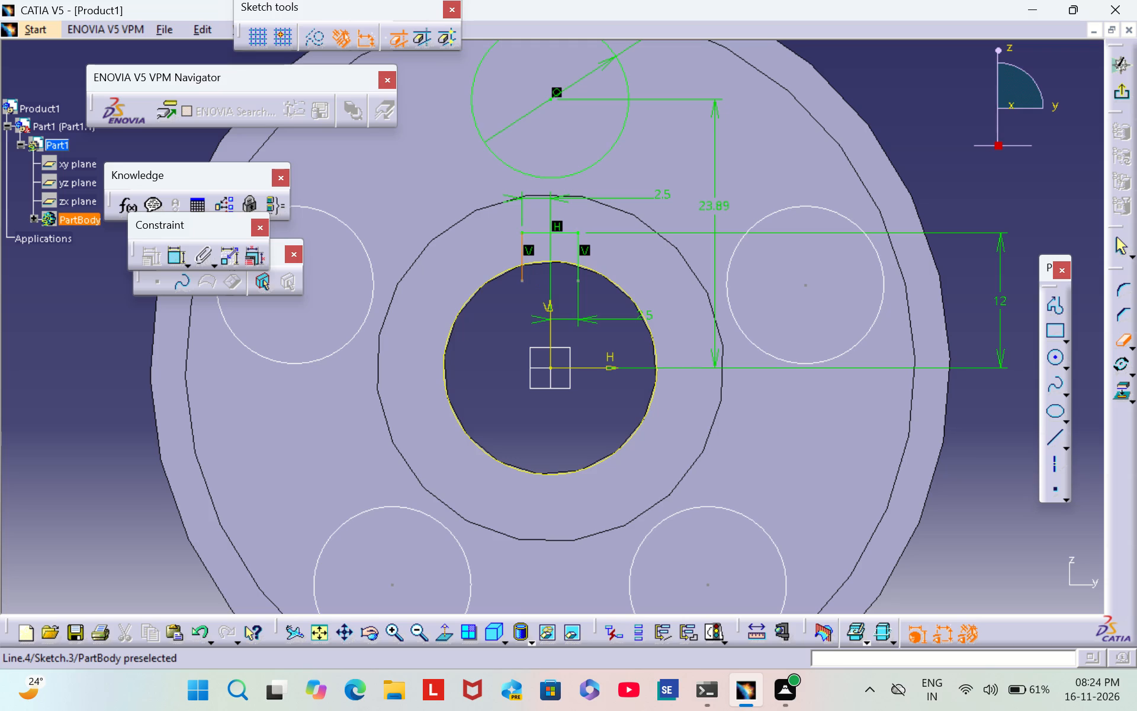
{"action": "left_click", "coordinate": [519, 274]}
{"action": "left_click", "coordinate": [576, 273]}
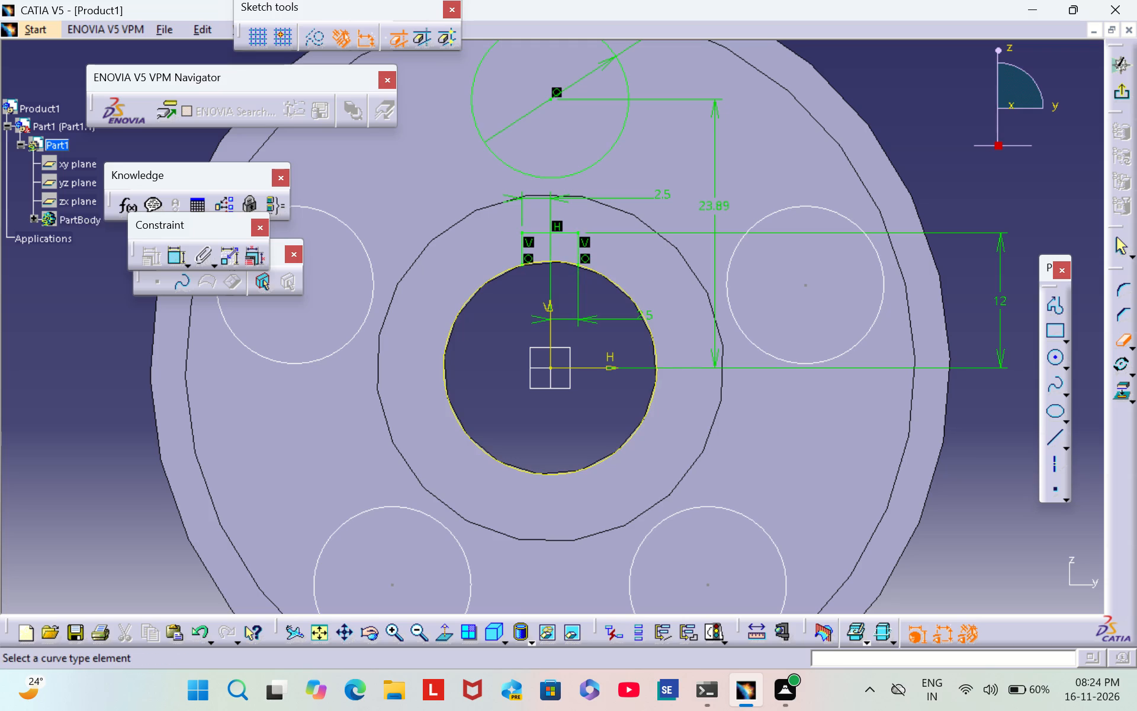
{"action": "left_click", "coordinate": [637, 430]}
Exit the sketch and cut its five circles and keyway through the wheel with a Pocket 20 mm deep, using mirrored extent.
{"action": "middle_click_drag", "start_coordinate": [935, 162], "coordinate": [930, 192]}
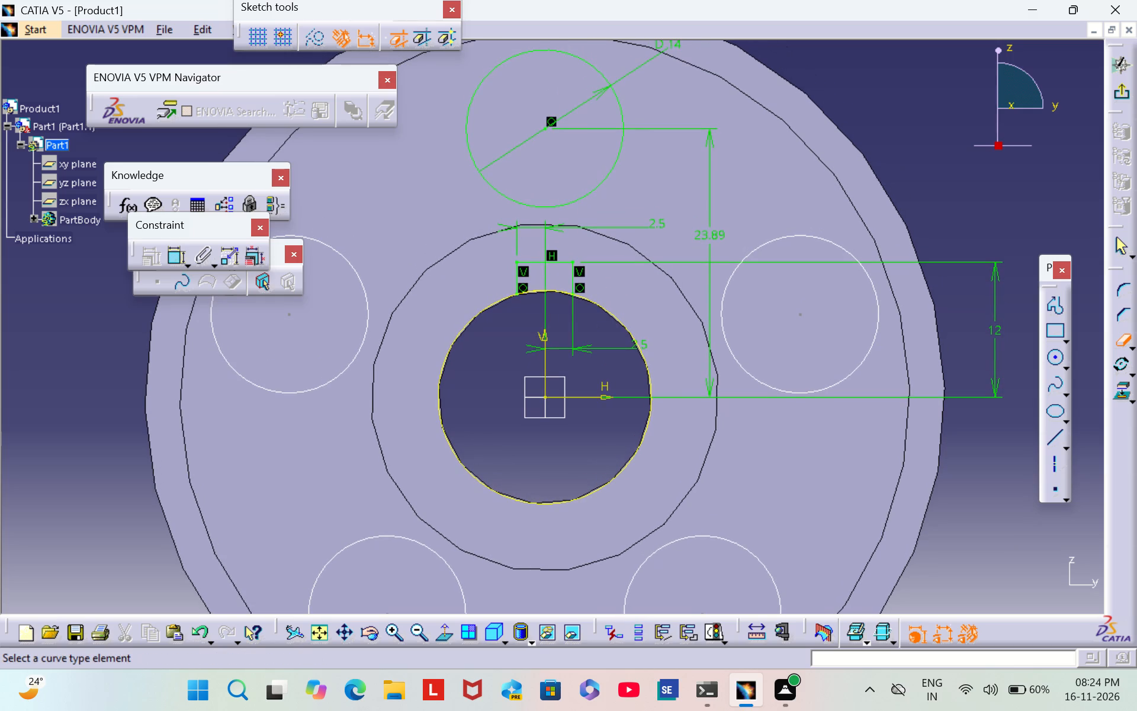
{"action": "middle_click", "coordinate": [1021, 205]}
{"action": "right_click", "coordinate": [1022, 205]}
{"action": "left_click", "coordinate": [1119, 100]}
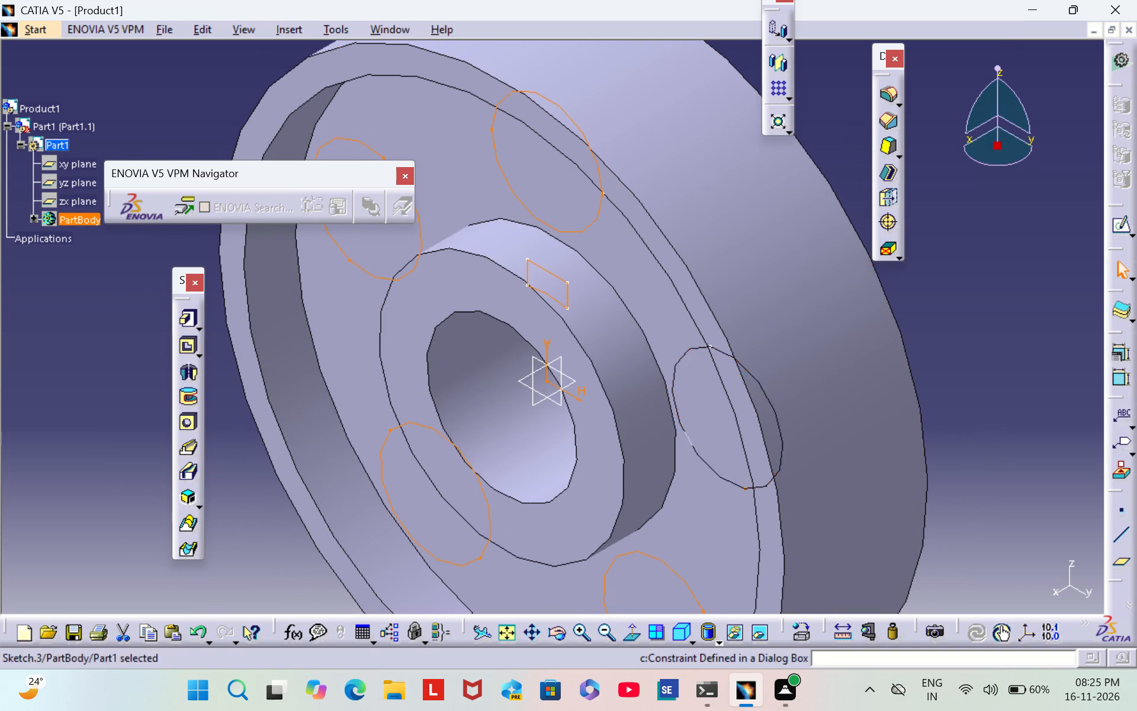
{"action": "left_click", "coordinate": [183, 345]}
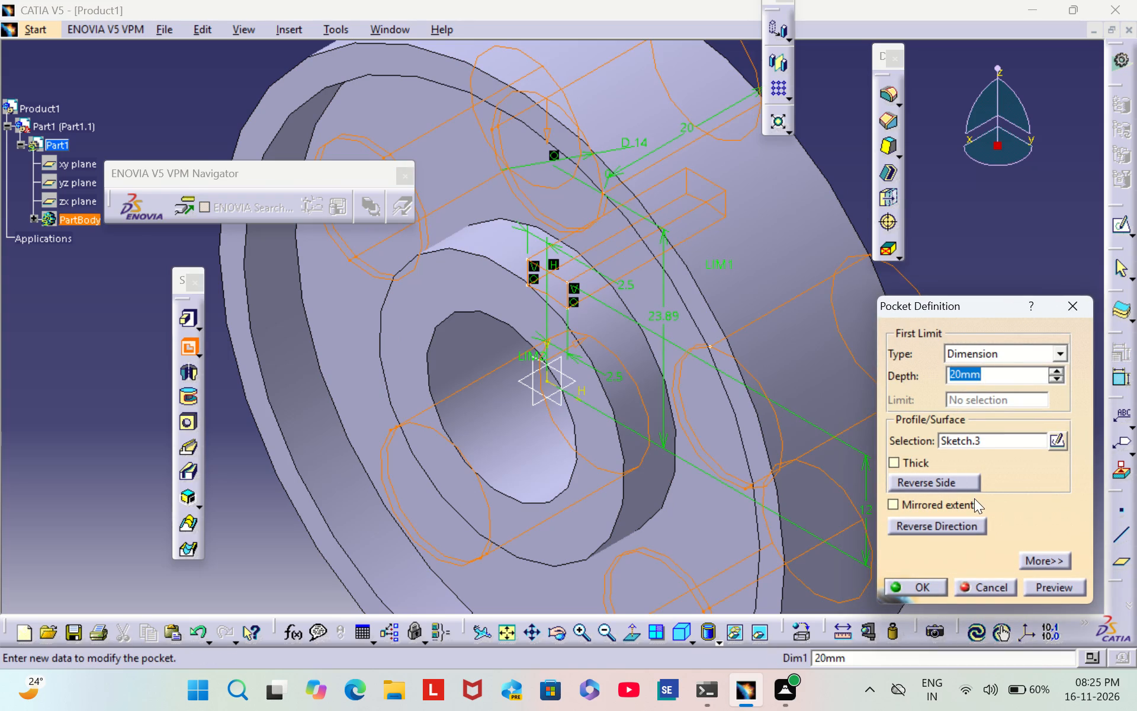
{"action": "left_click", "coordinate": [919, 506]}
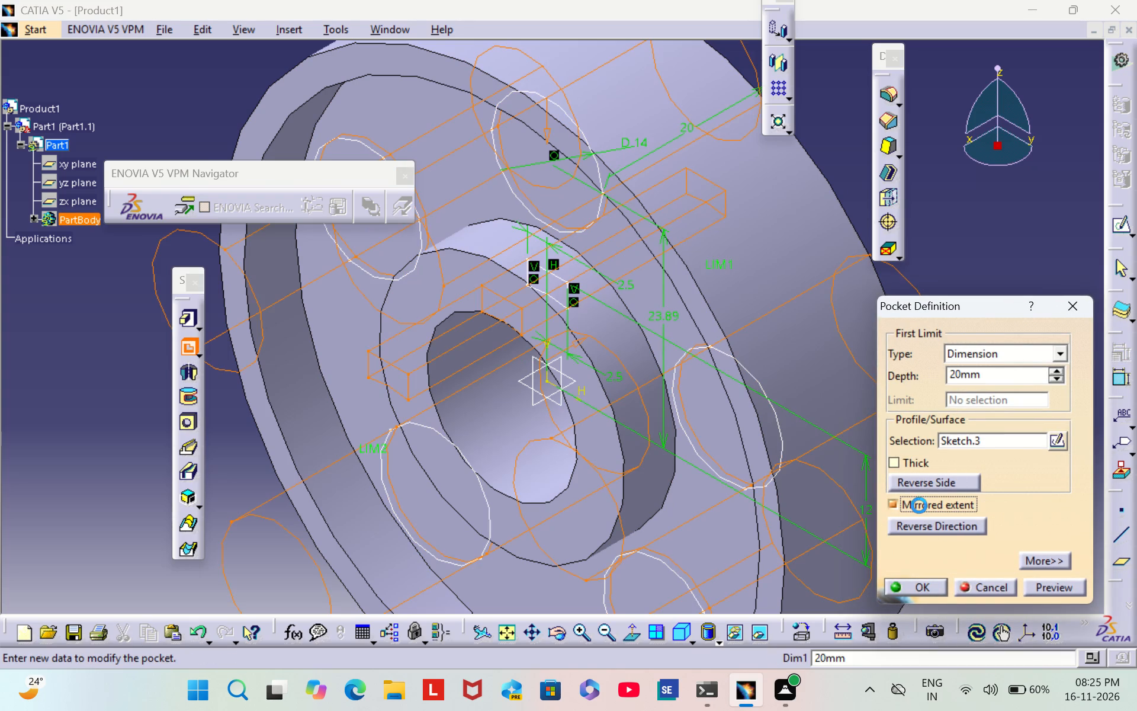
{"action": "left_click", "coordinate": [924, 587]}
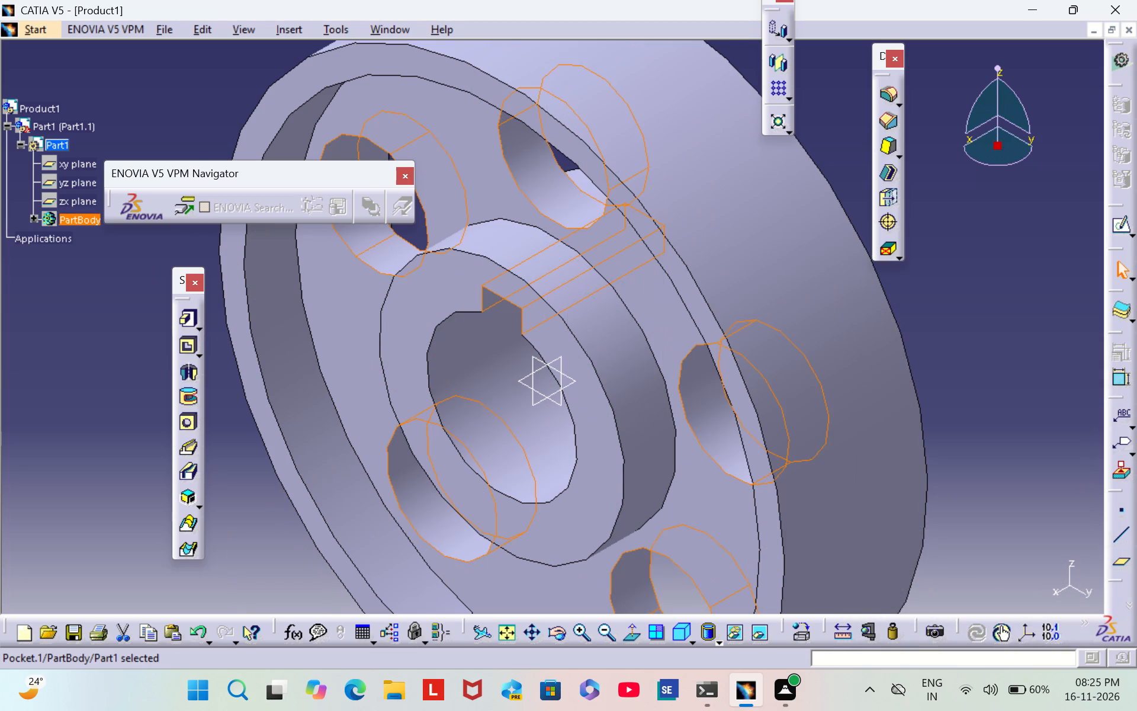
{"action": "left_click", "coordinate": [991, 323]}
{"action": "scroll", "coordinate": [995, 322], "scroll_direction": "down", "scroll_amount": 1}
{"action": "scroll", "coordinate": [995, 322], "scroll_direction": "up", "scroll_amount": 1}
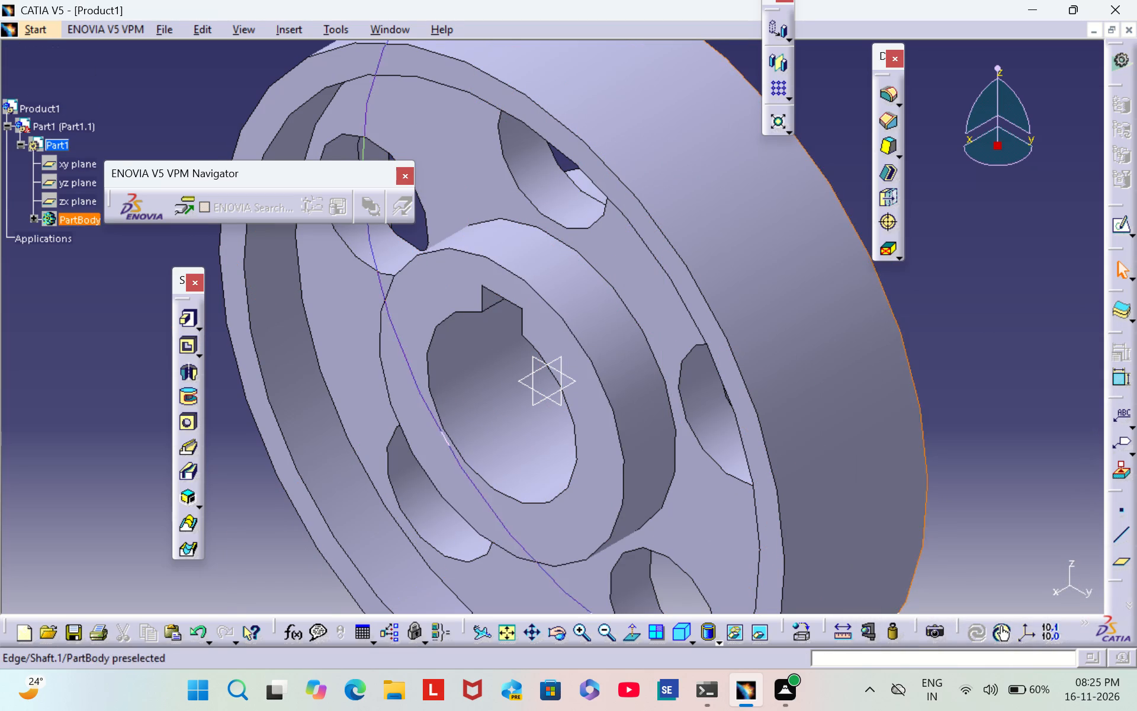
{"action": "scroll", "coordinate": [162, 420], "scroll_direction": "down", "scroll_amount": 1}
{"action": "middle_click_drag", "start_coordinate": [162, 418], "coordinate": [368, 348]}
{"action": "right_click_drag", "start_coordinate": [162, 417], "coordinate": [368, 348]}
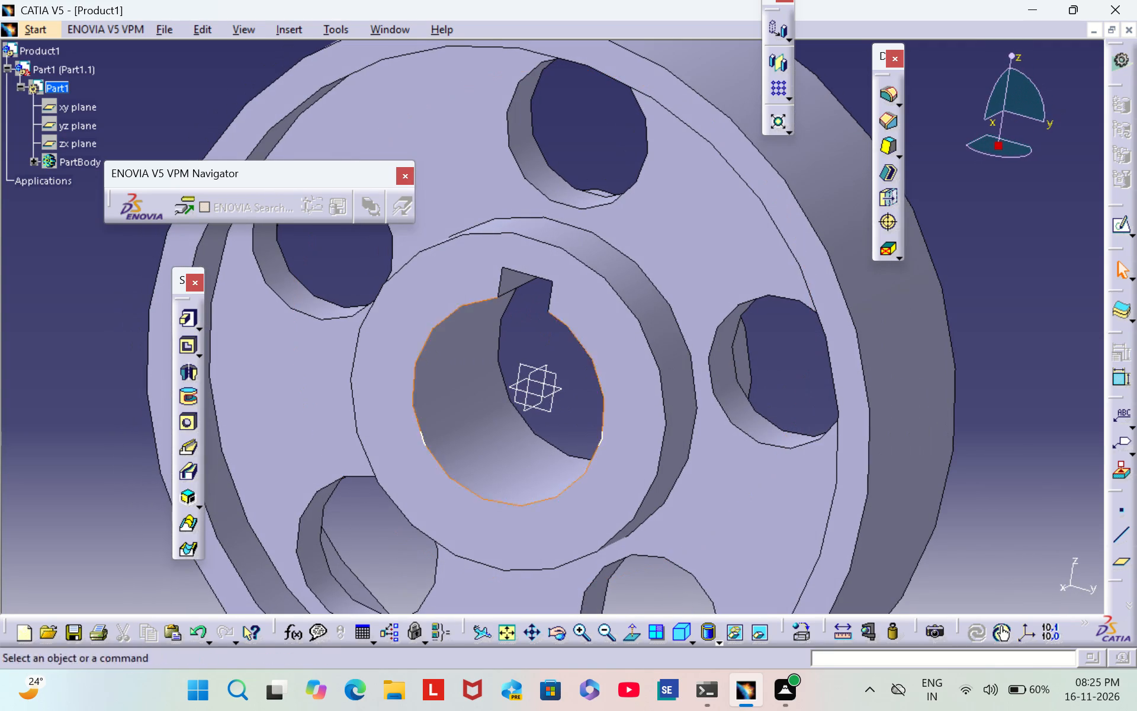
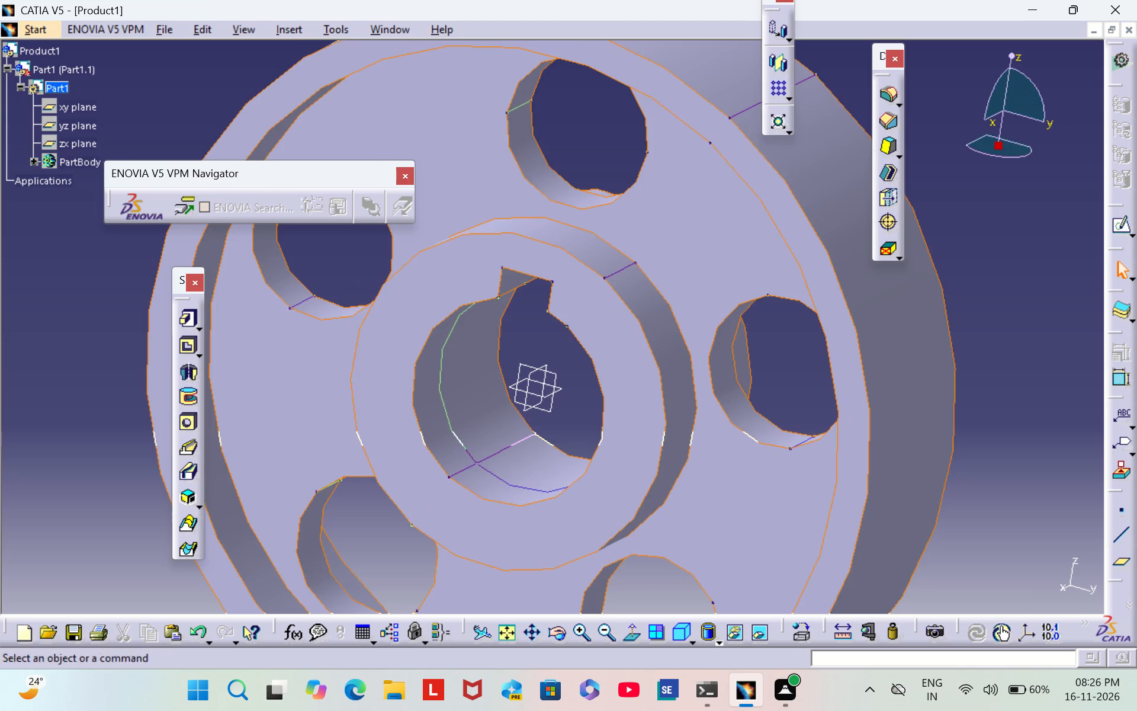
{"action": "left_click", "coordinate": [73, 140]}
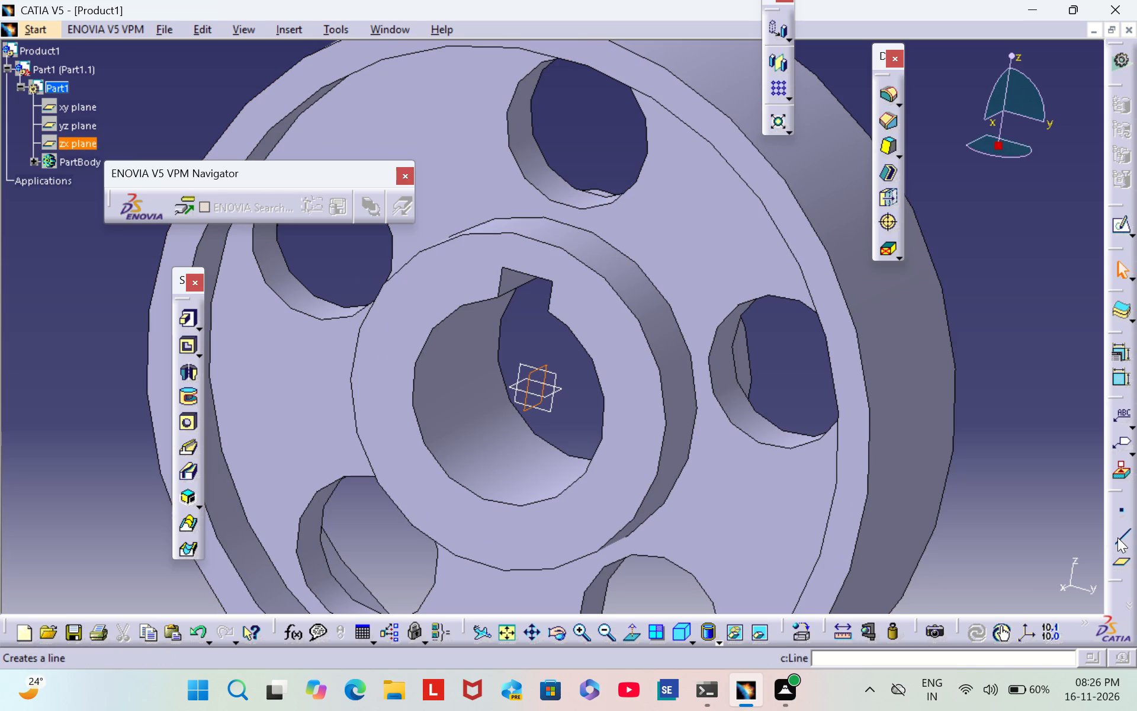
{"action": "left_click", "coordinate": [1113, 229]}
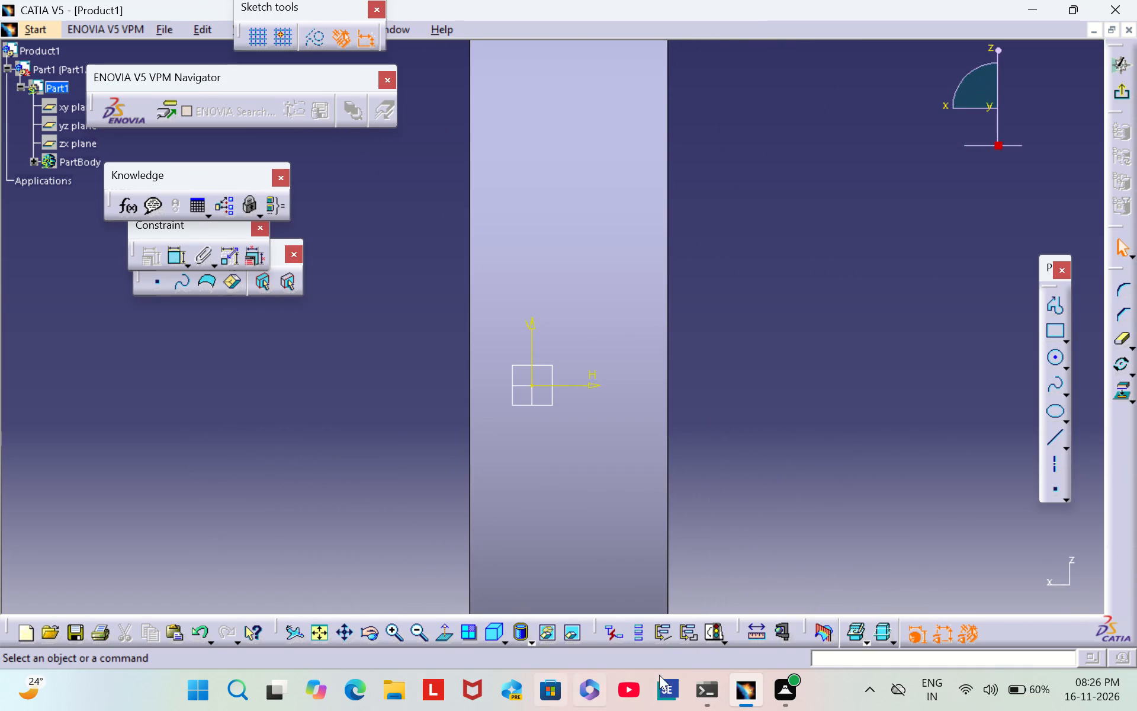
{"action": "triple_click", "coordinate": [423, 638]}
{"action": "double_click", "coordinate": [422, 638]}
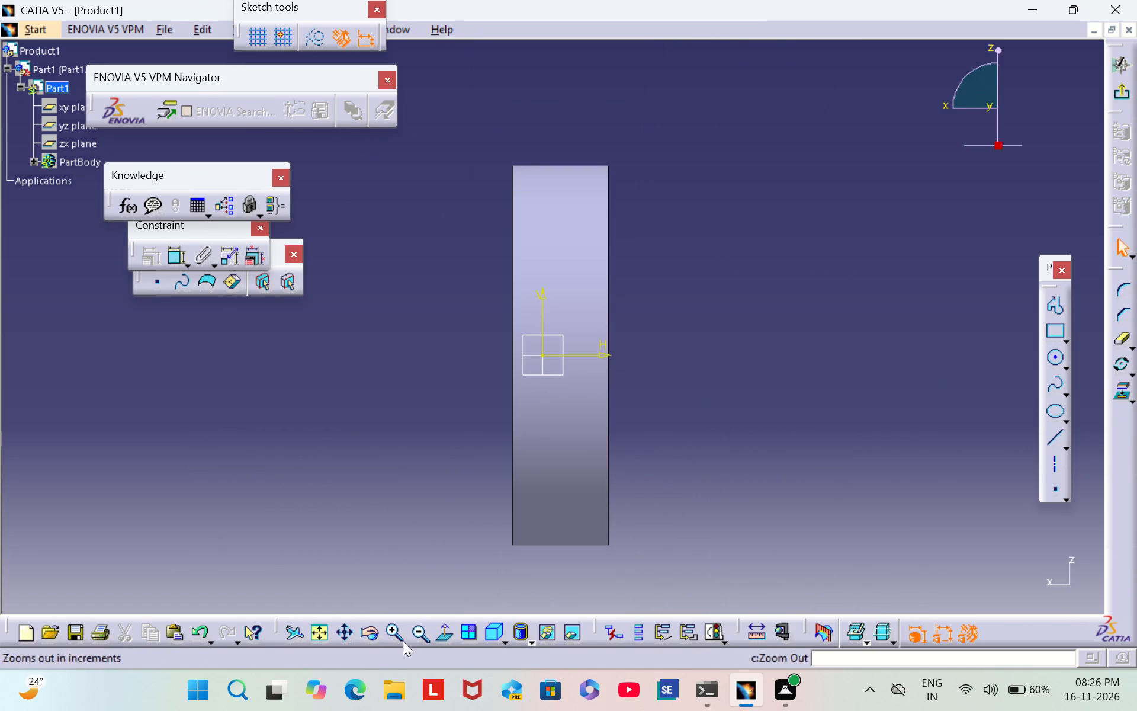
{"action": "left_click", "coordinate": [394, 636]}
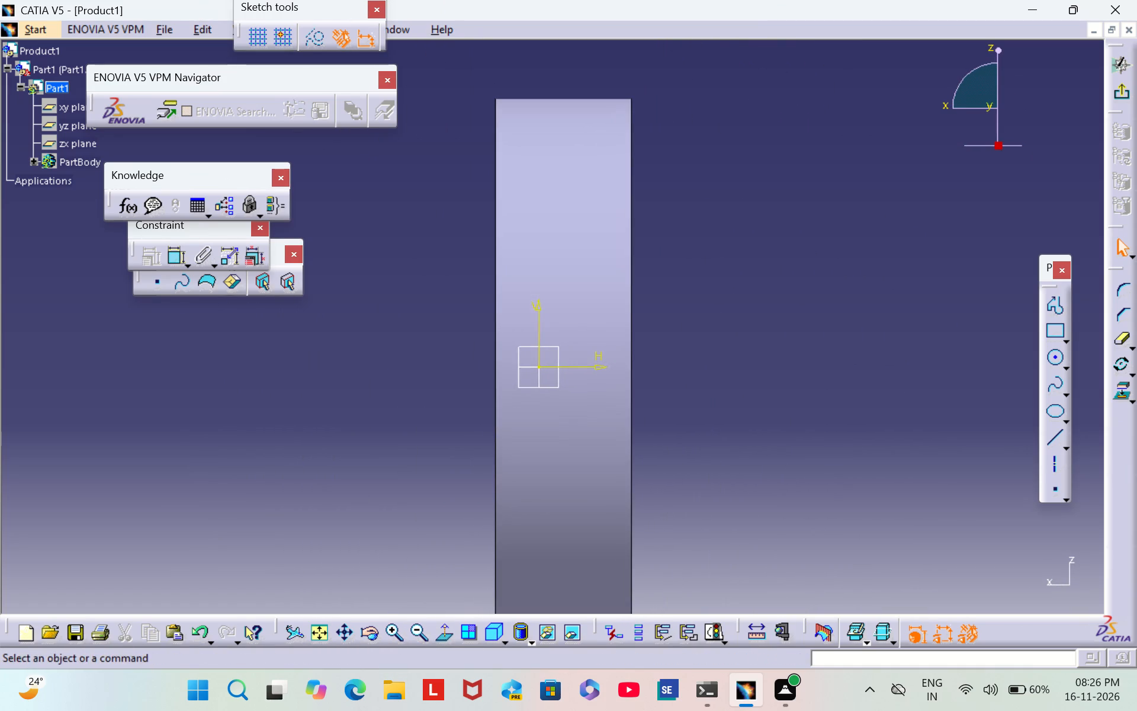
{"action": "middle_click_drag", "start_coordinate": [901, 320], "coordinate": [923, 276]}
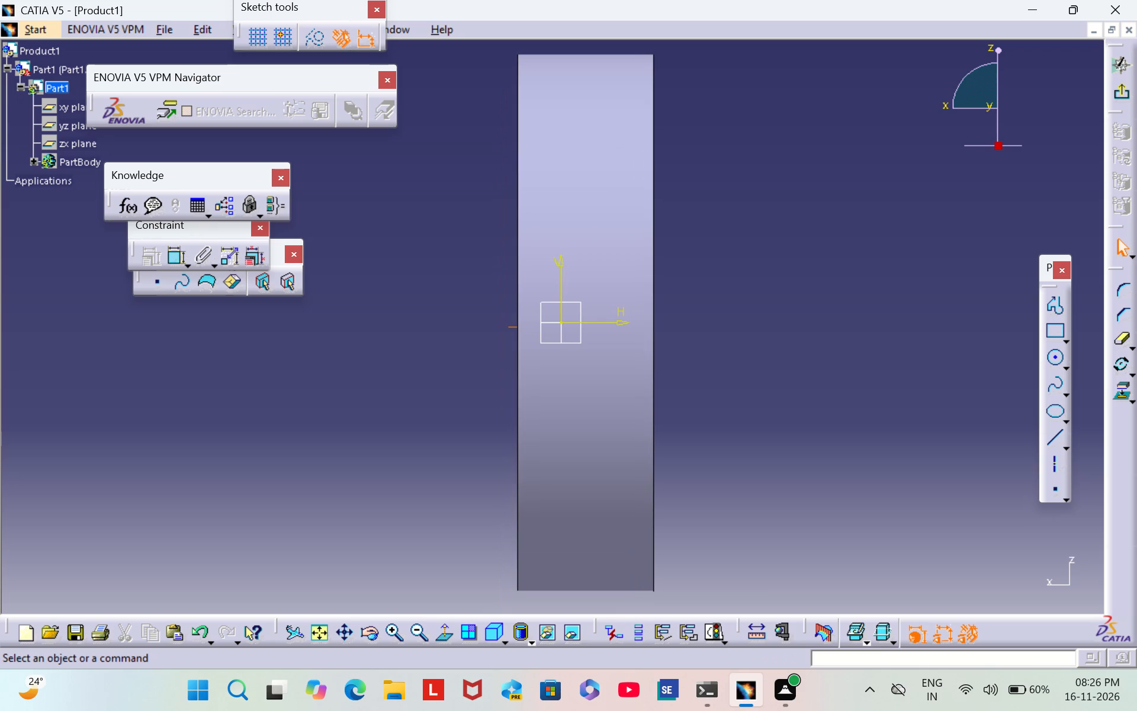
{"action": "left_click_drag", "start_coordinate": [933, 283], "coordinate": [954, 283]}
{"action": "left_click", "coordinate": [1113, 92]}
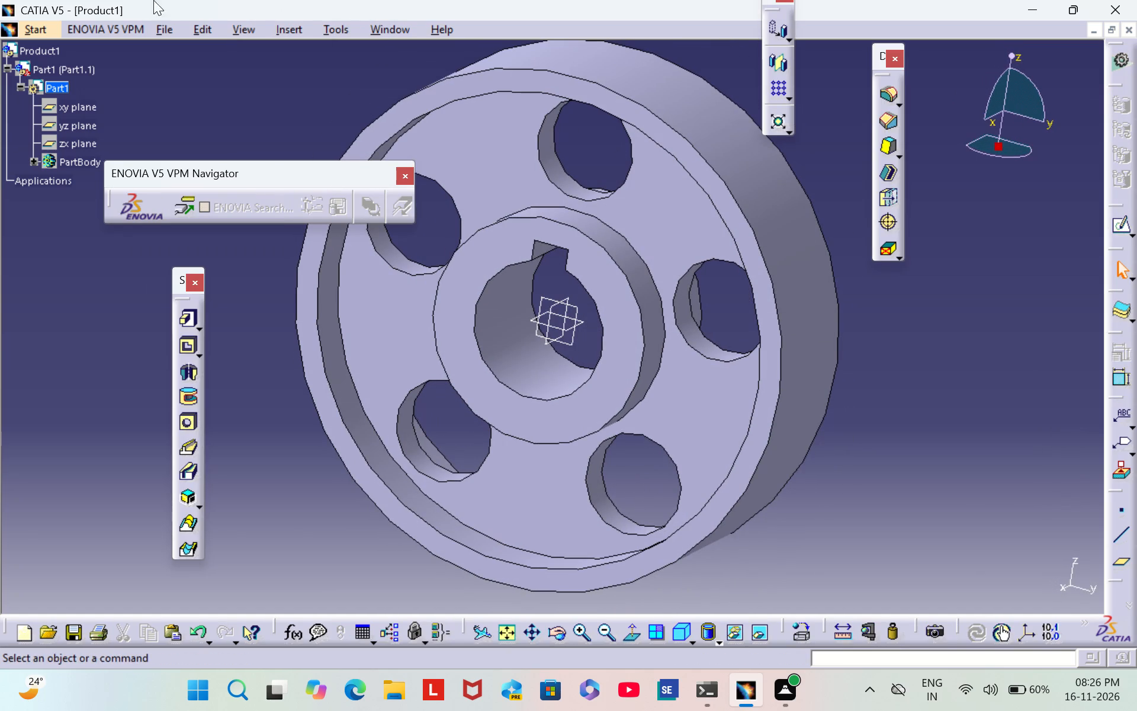
Start a sketch on the yz plane and project the wheel's outer circular edge into it.
{"action": "left_click", "coordinate": [70, 122]}
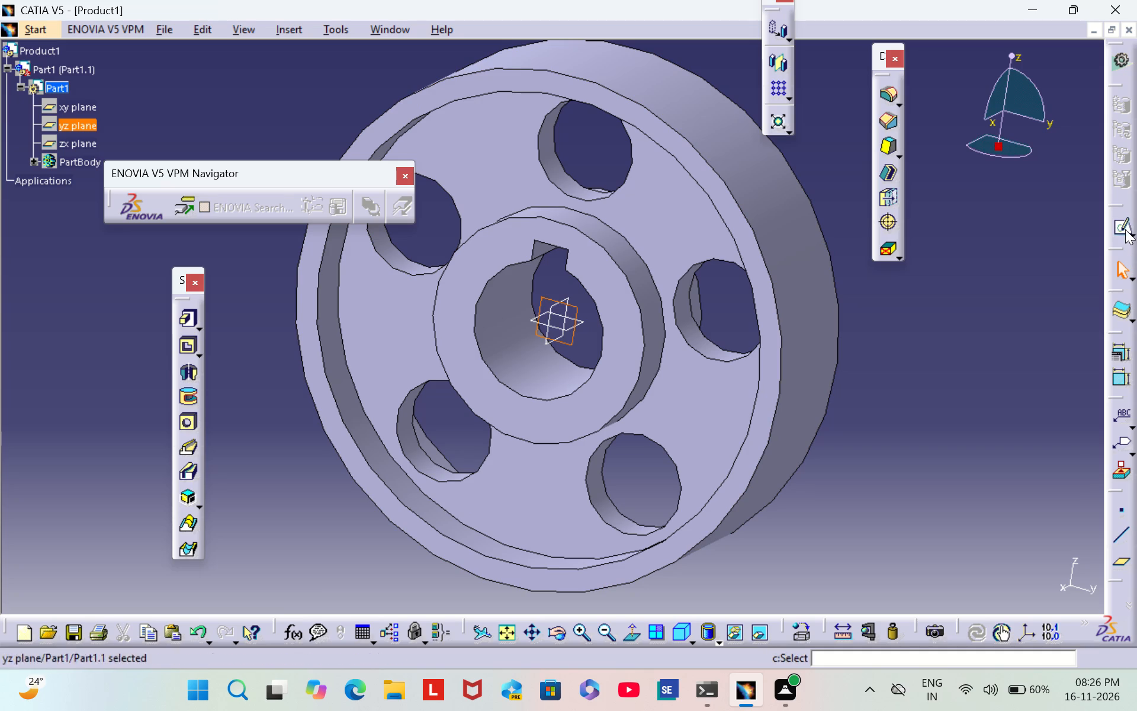
{"action": "left_click", "coordinate": [1125, 228]}
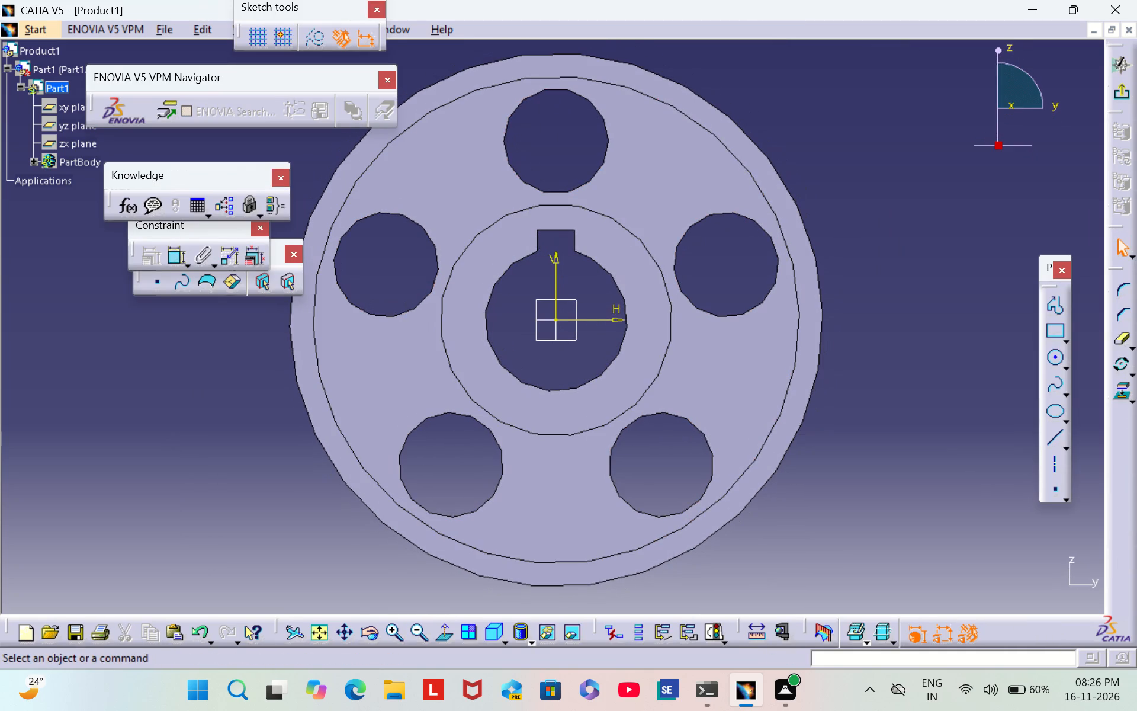
{"action": "left_click", "coordinate": [1126, 387]}
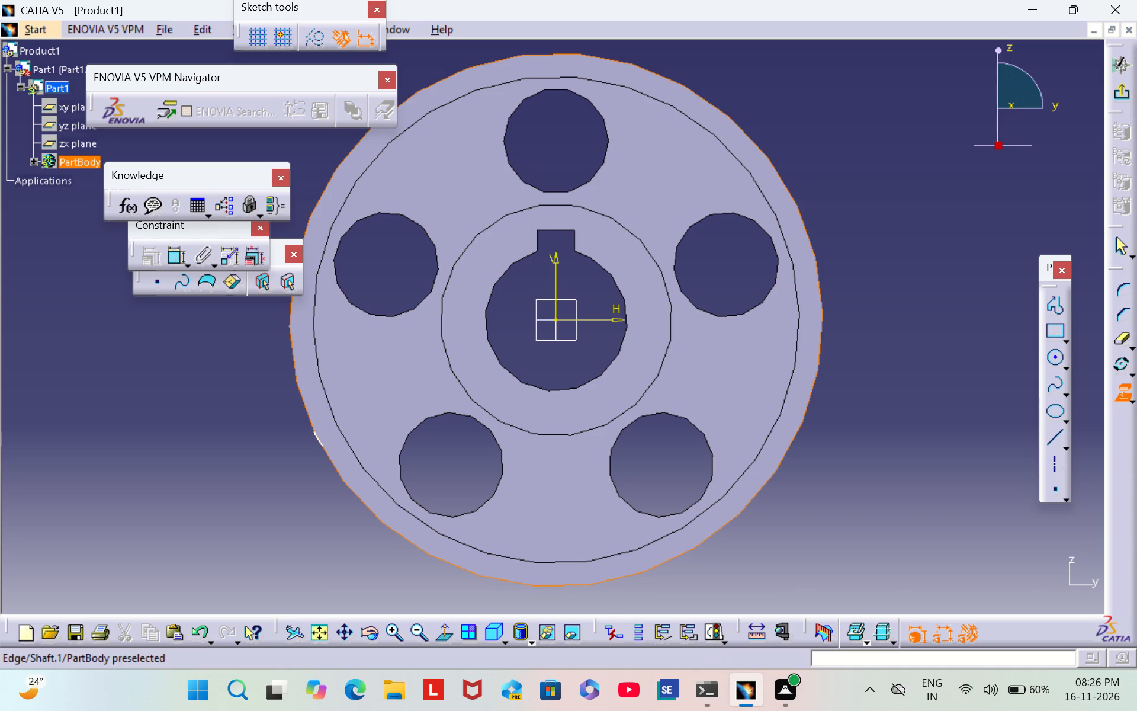
{"action": "left_click", "coordinate": [814, 387]}
{"action": "left_click", "coordinate": [934, 321]}
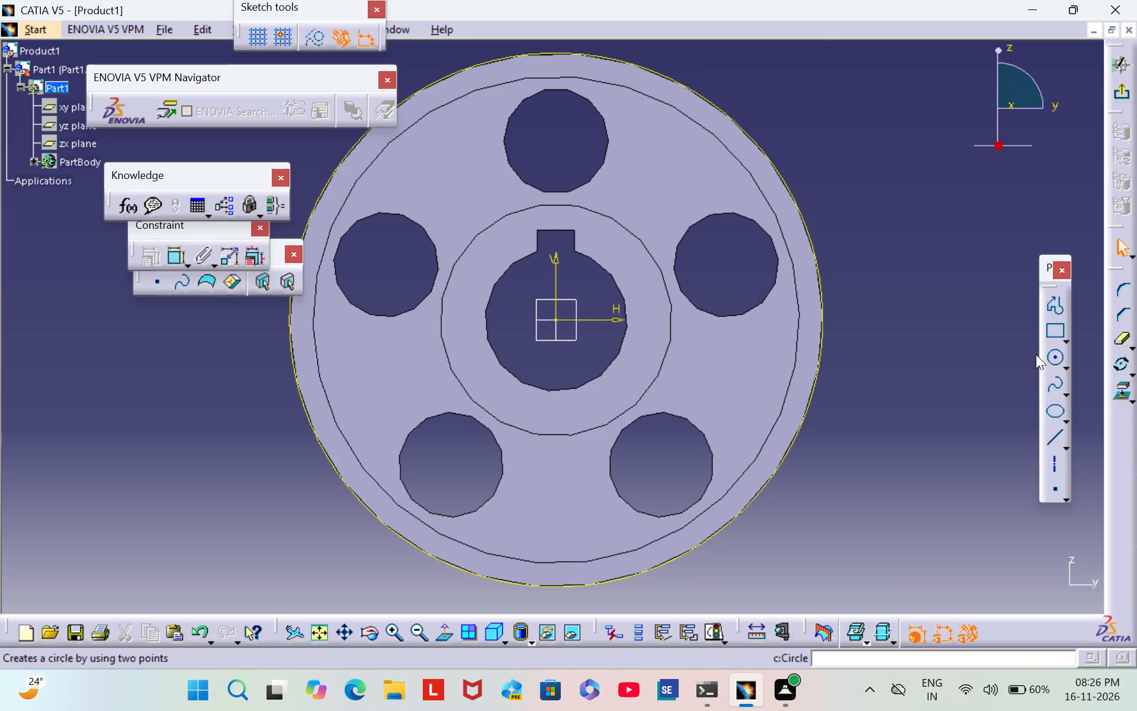
Draw a circle centred on the sketch origin inside the projected outer edge and constrain its diameter to 68.822 mm.
{"action": "left_click", "coordinate": [1058, 363]}
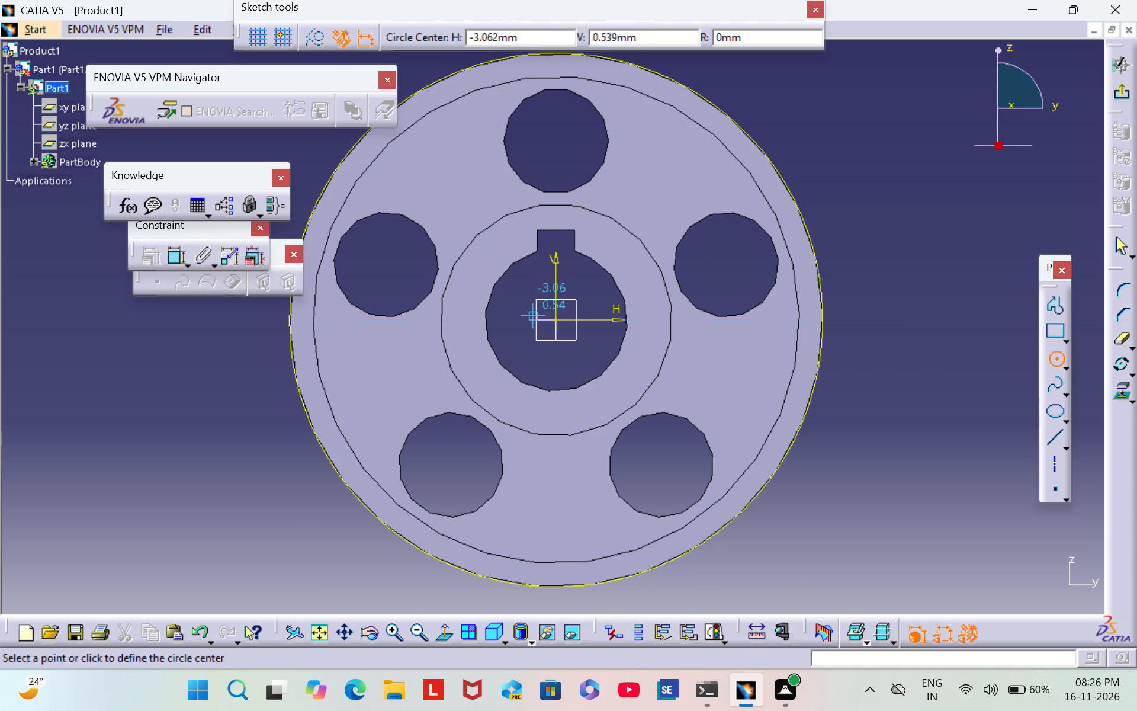
{"action": "left_click", "coordinate": [557, 321]}
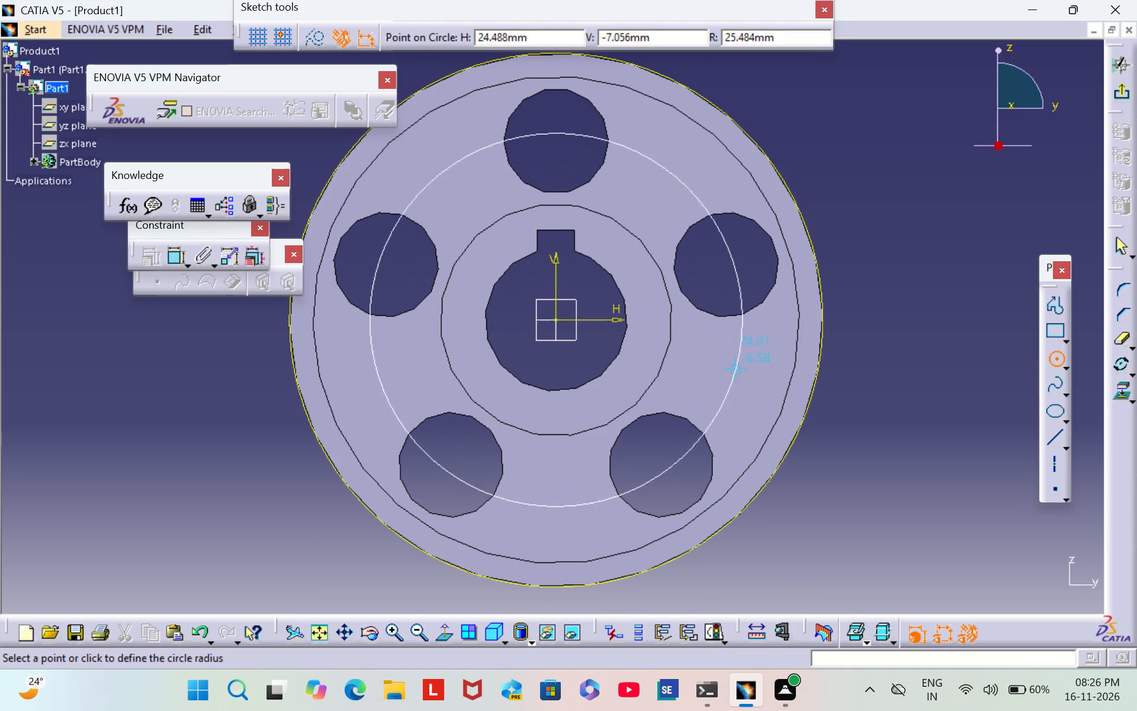
{"action": "left_click", "coordinate": [767, 422]}
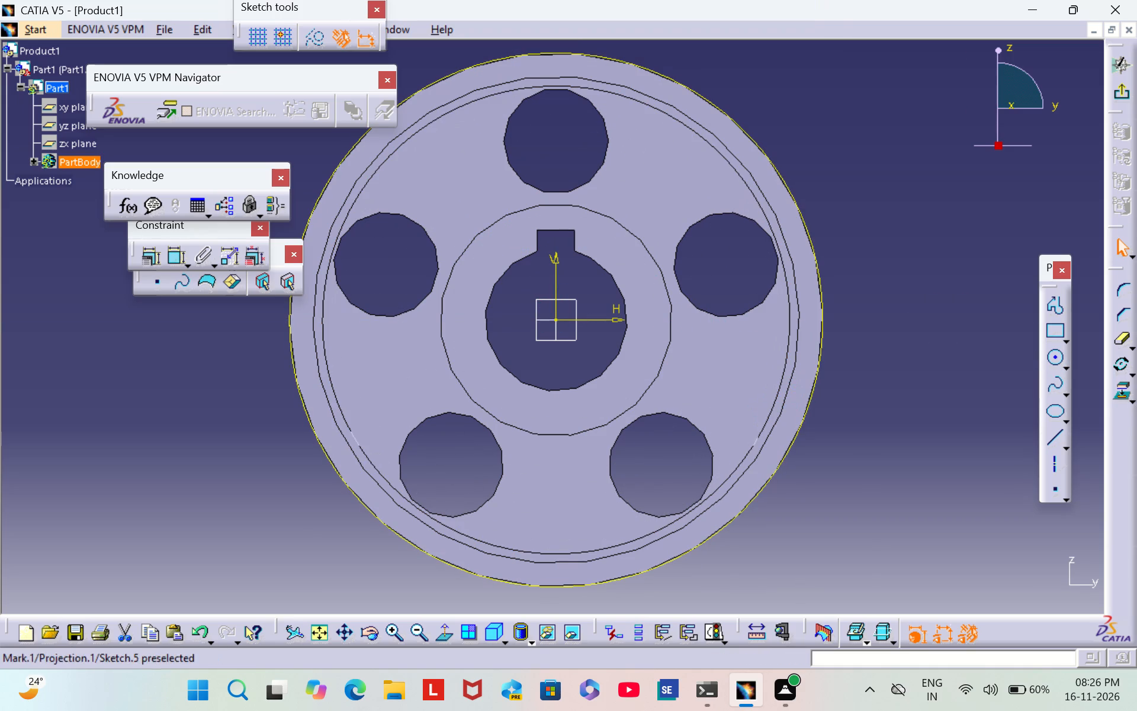
{"action": "left_click", "coordinate": [177, 259]}
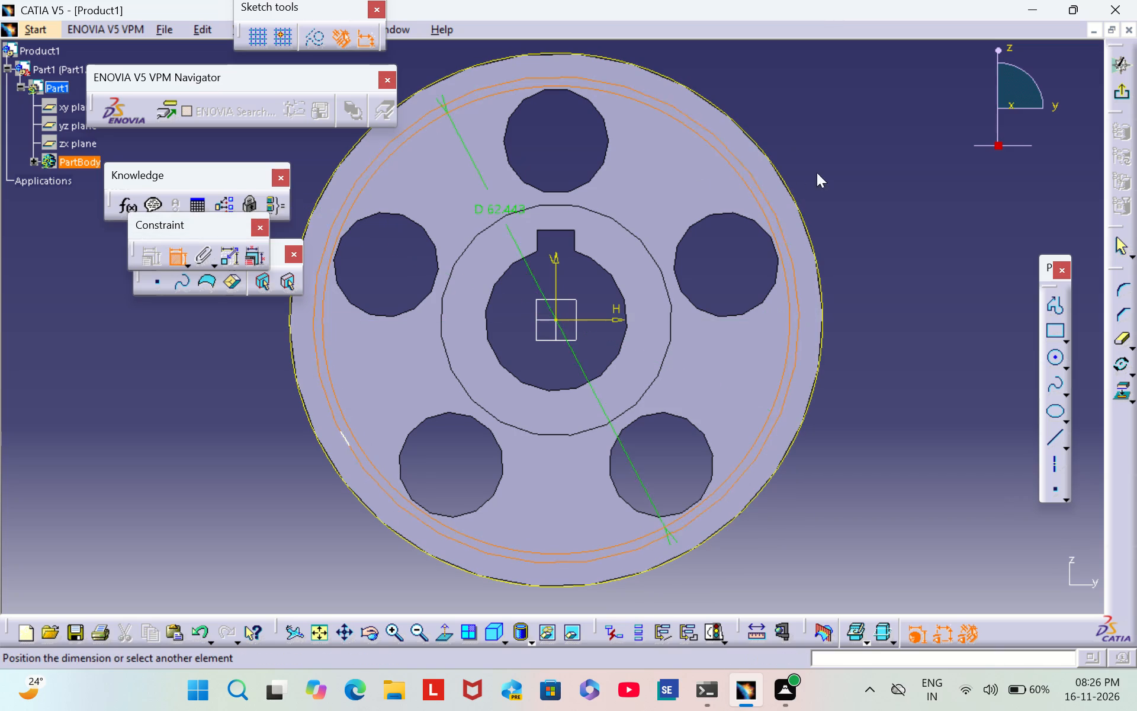
{"action": "left_click", "coordinate": [867, 164]}
{"action": "double_click", "coordinate": [871, 160]}
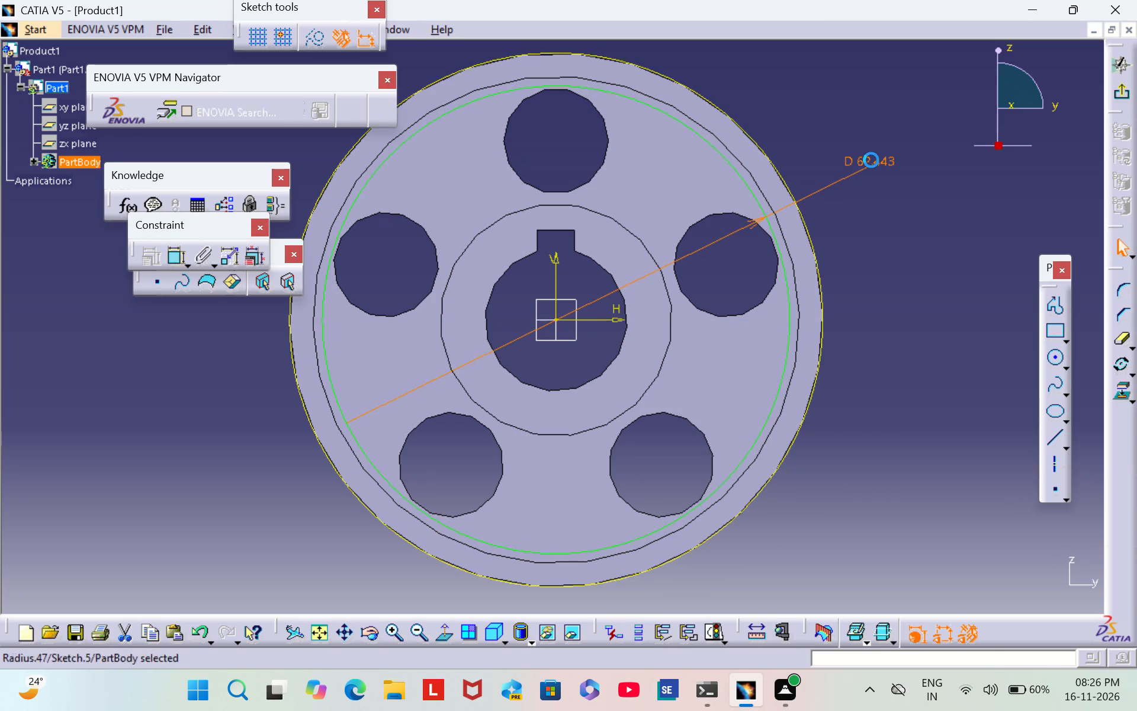
{"action": "key", "text": "BackSpace"}
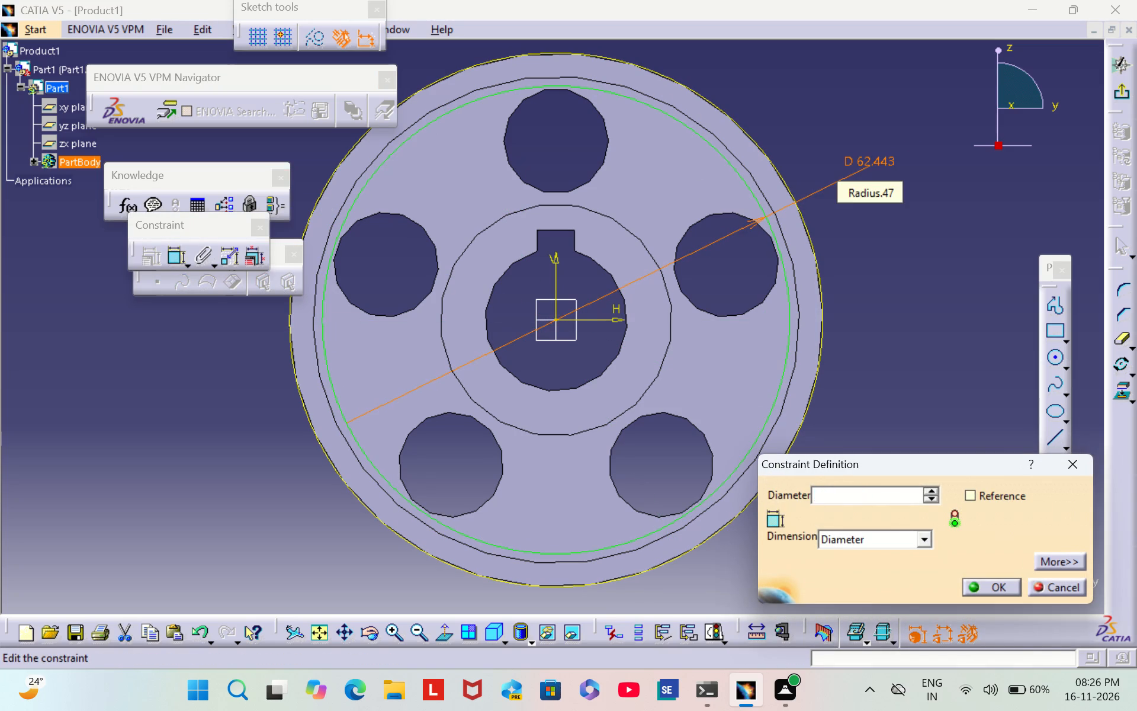
{"action": "type", "text": "68."}
{"action": "key", "text": "8"}
{"action": "type", "text": "22"}
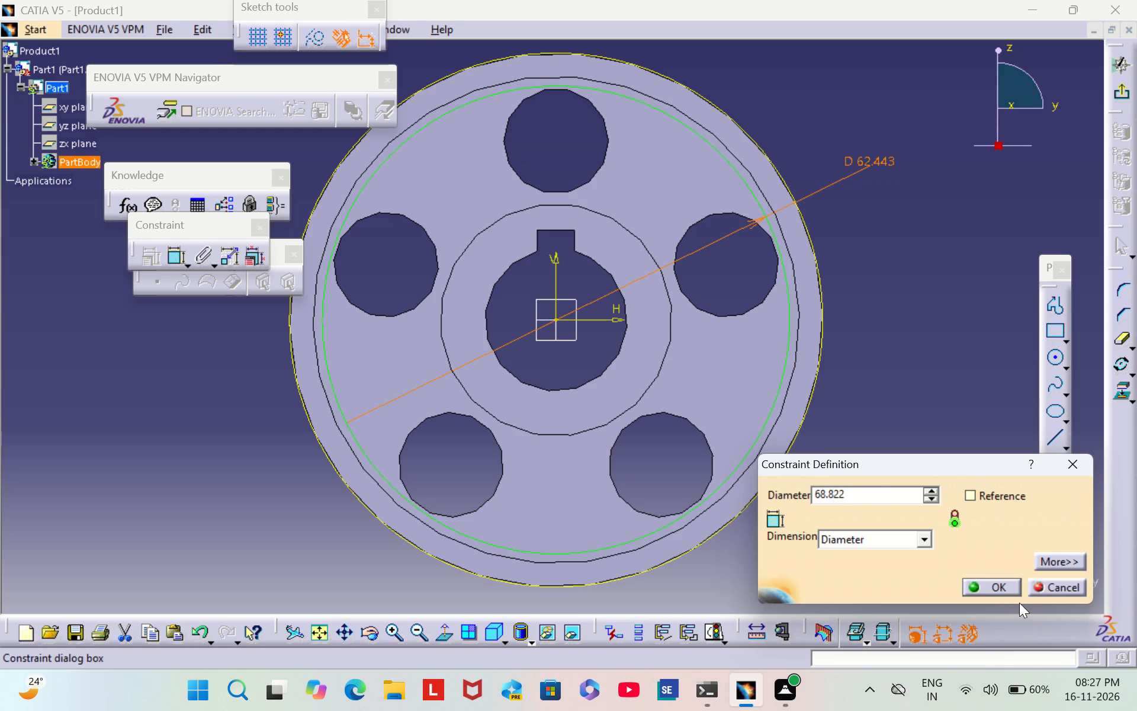
{"action": "left_click", "coordinate": [1012, 591]}
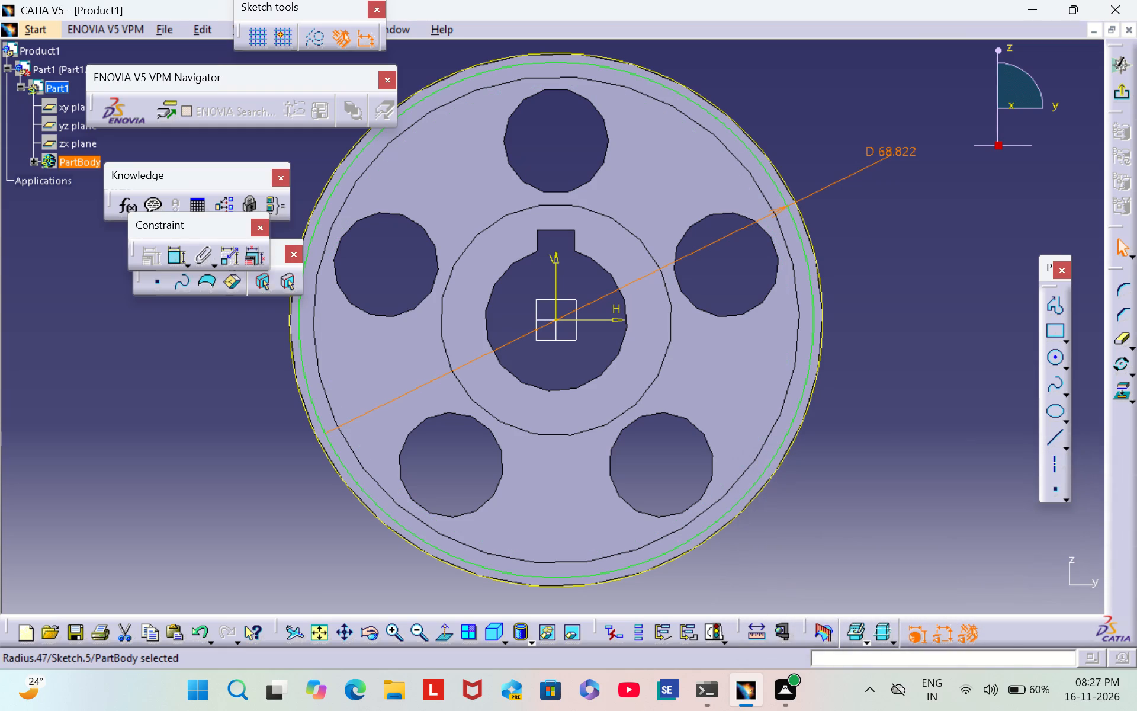
{"action": "left_click", "coordinate": [950, 301]}
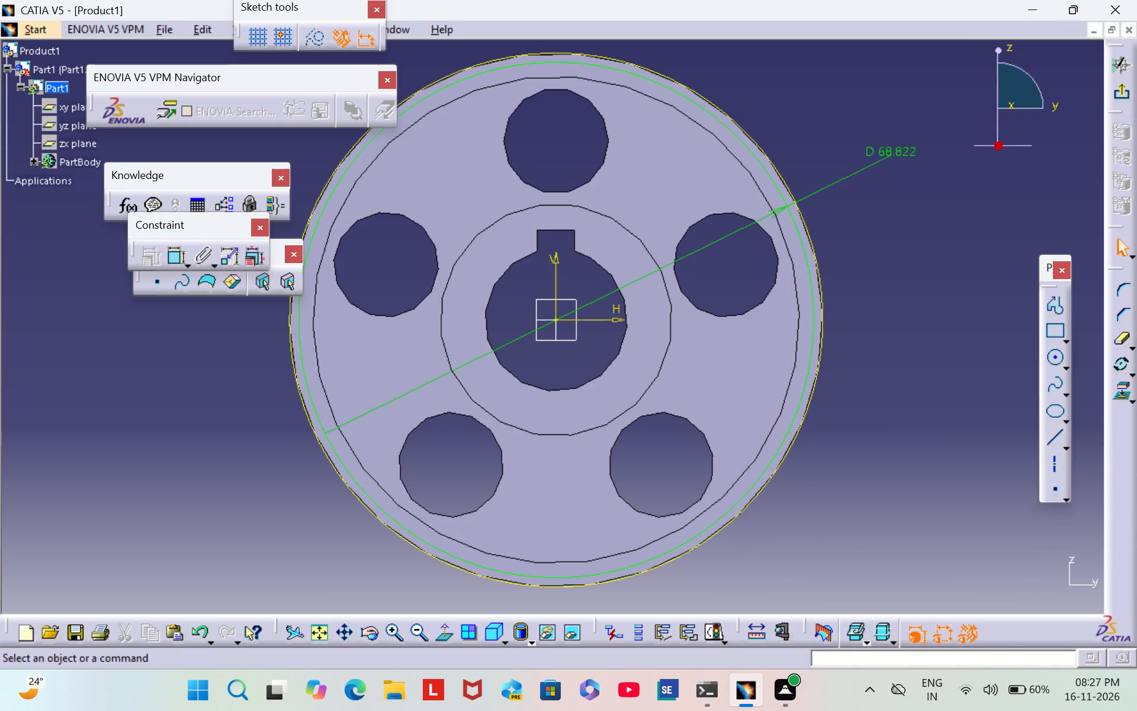
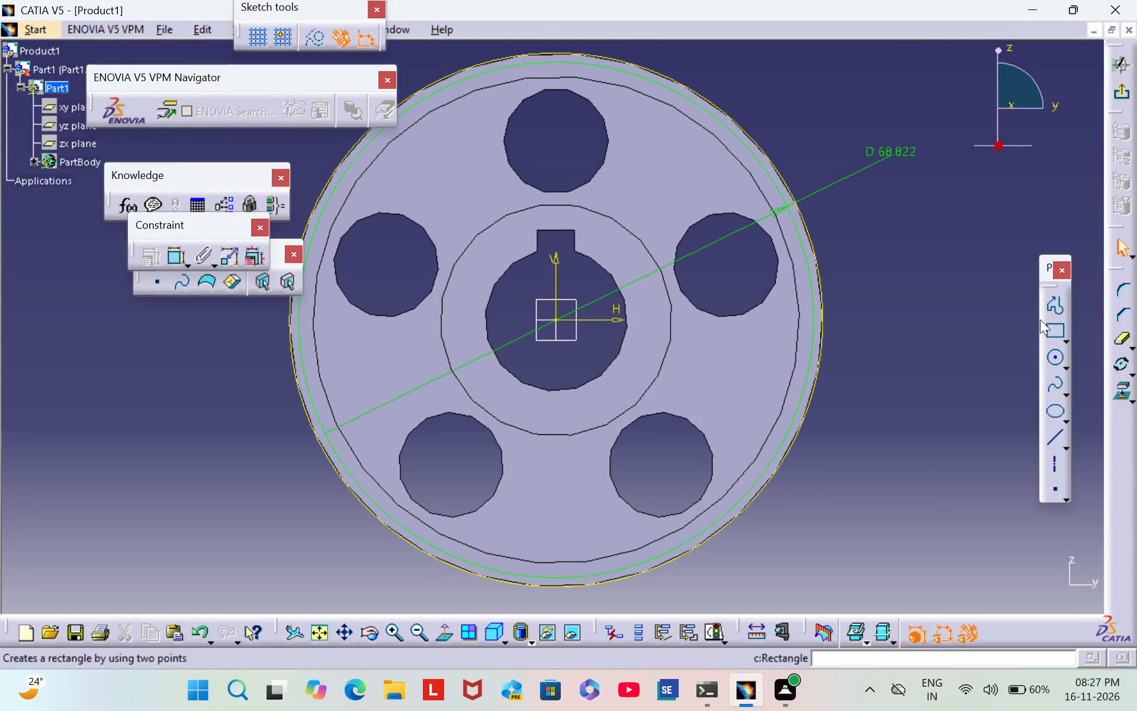
Place a point on the vertical axis above the wheel and constrain it 2 mm outside the projected outer edge.
{"action": "scroll", "coordinate": [949, 329], "scroll_direction": "down", "scroll_amount": 2}
{"action": "middle_click_drag", "start_coordinate": [948, 329], "coordinate": [956, 411]}
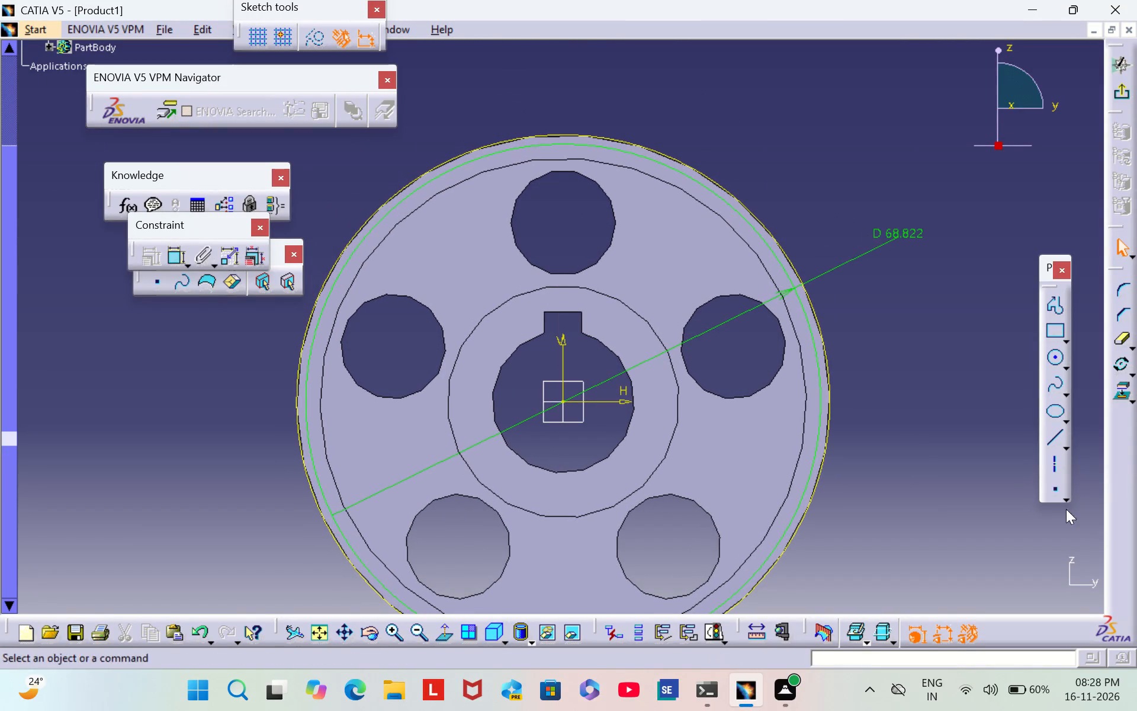
{"action": "left_click", "coordinate": [1058, 488]}
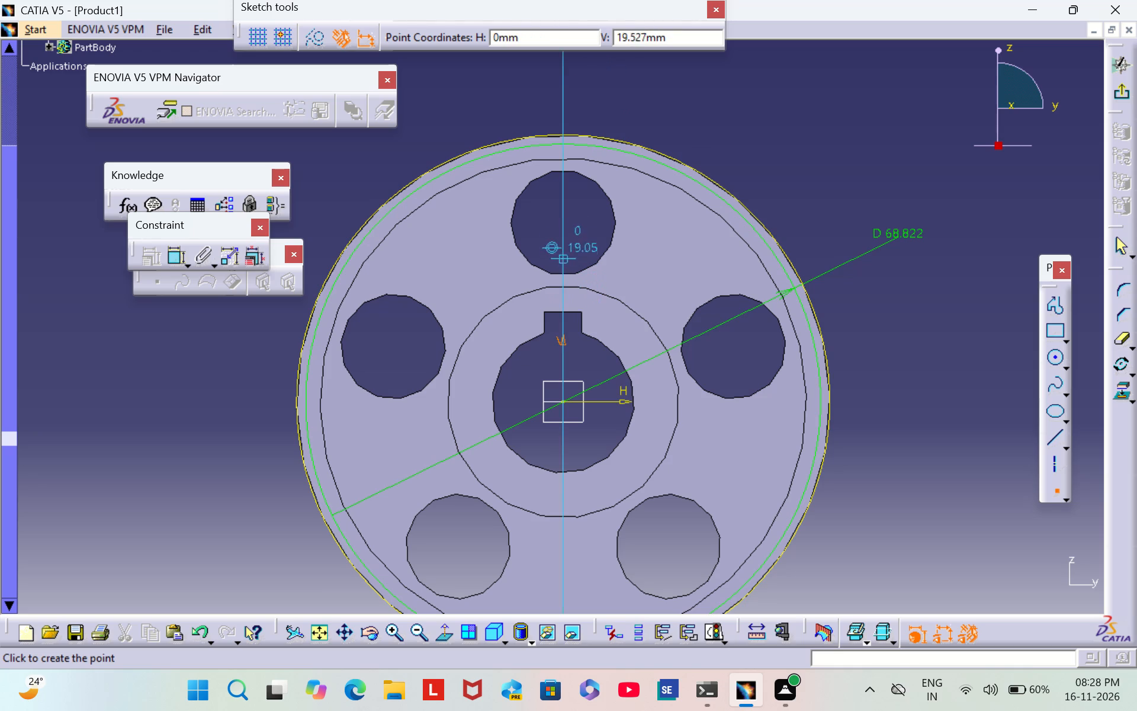
{"action": "left_click", "coordinate": [560, 107]}
{"action": "left_click", "coordinate": [649, 121]}
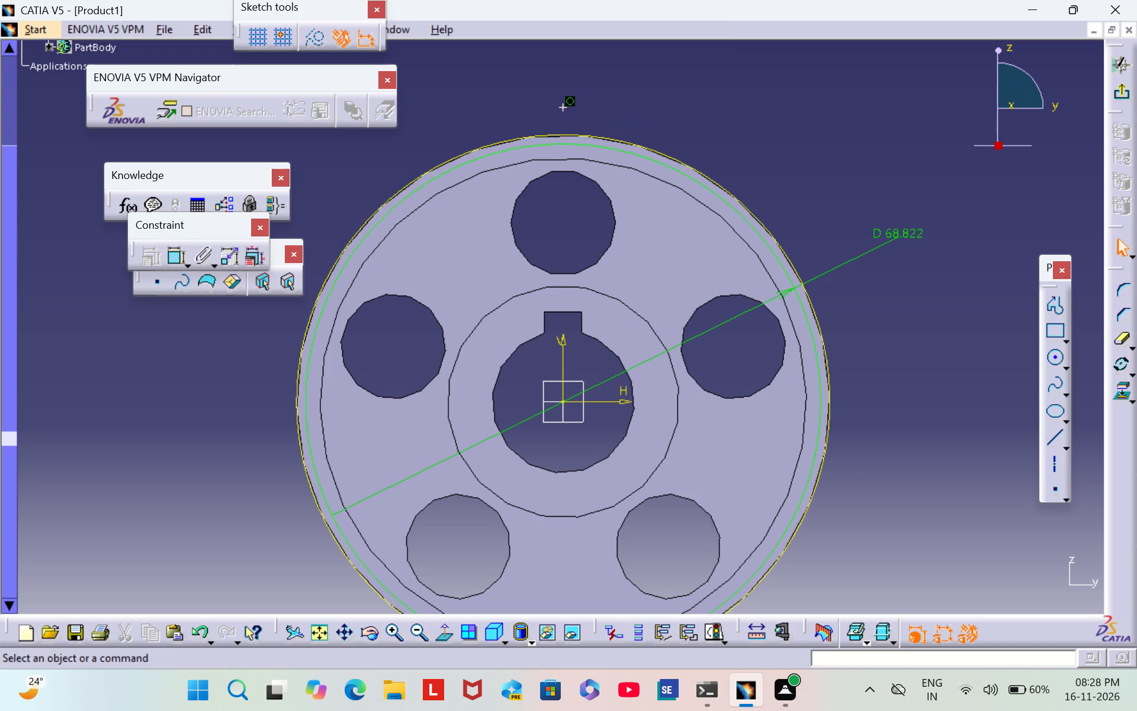
{"action": "left_click", "coordinate": [180, 257]}
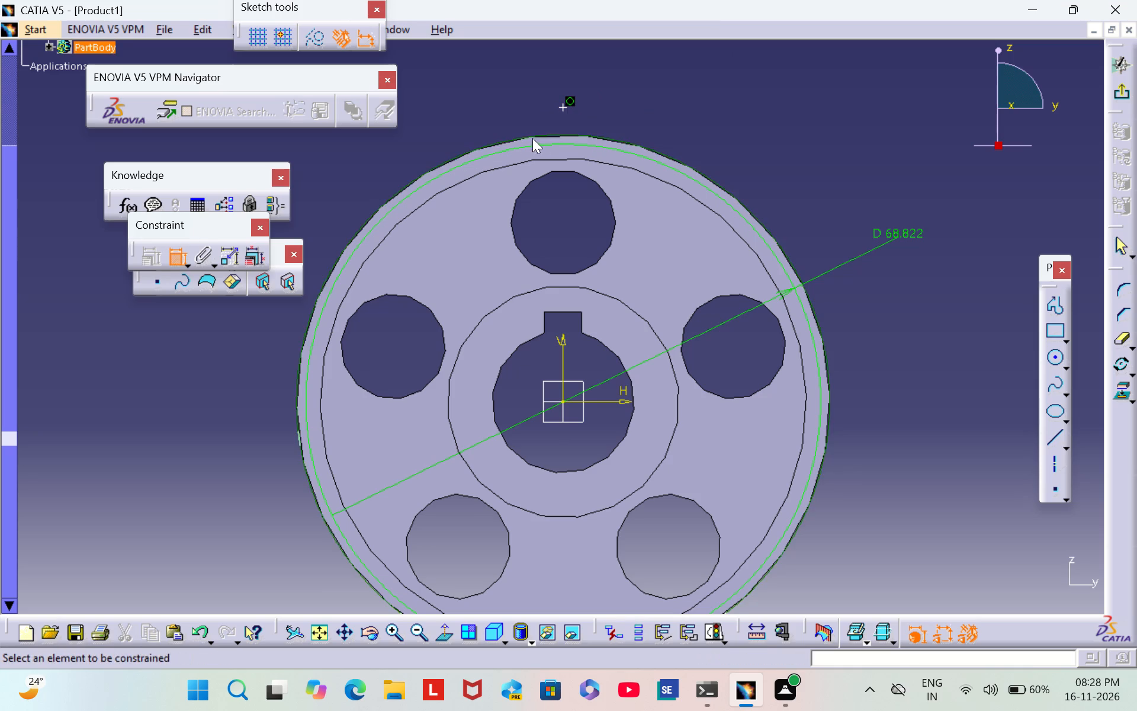
{"action": "left_click", "coordinate": [551, 132]}
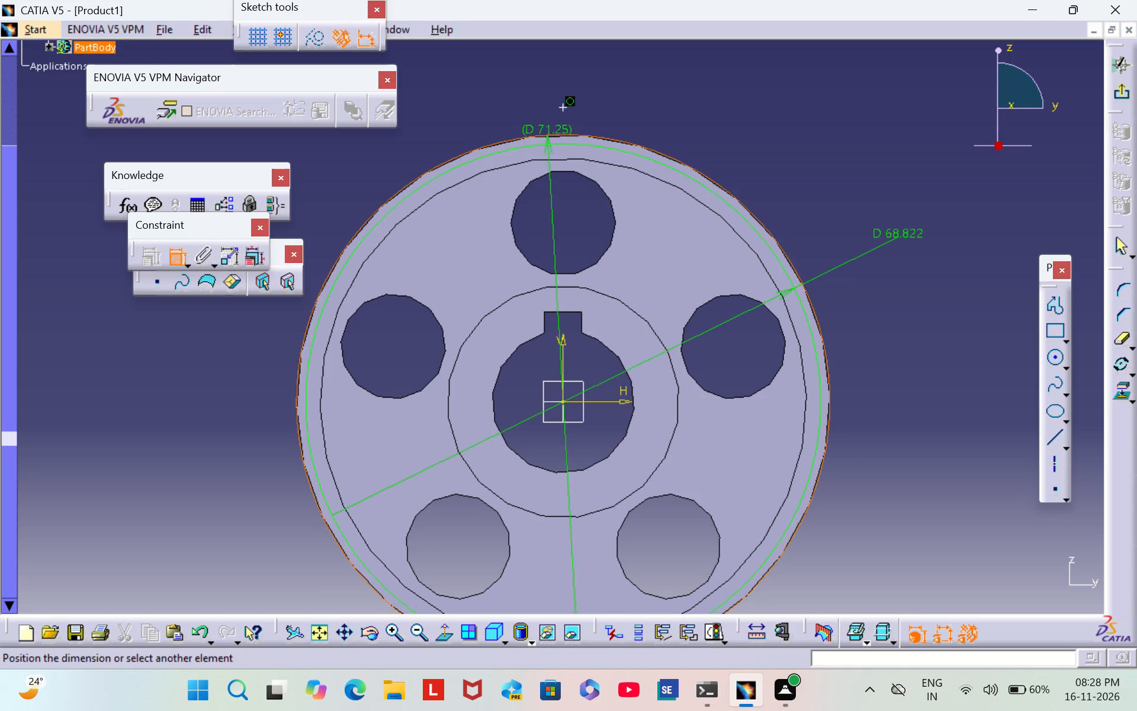
{"action": "left_click", "coordinate": [561, 105]}
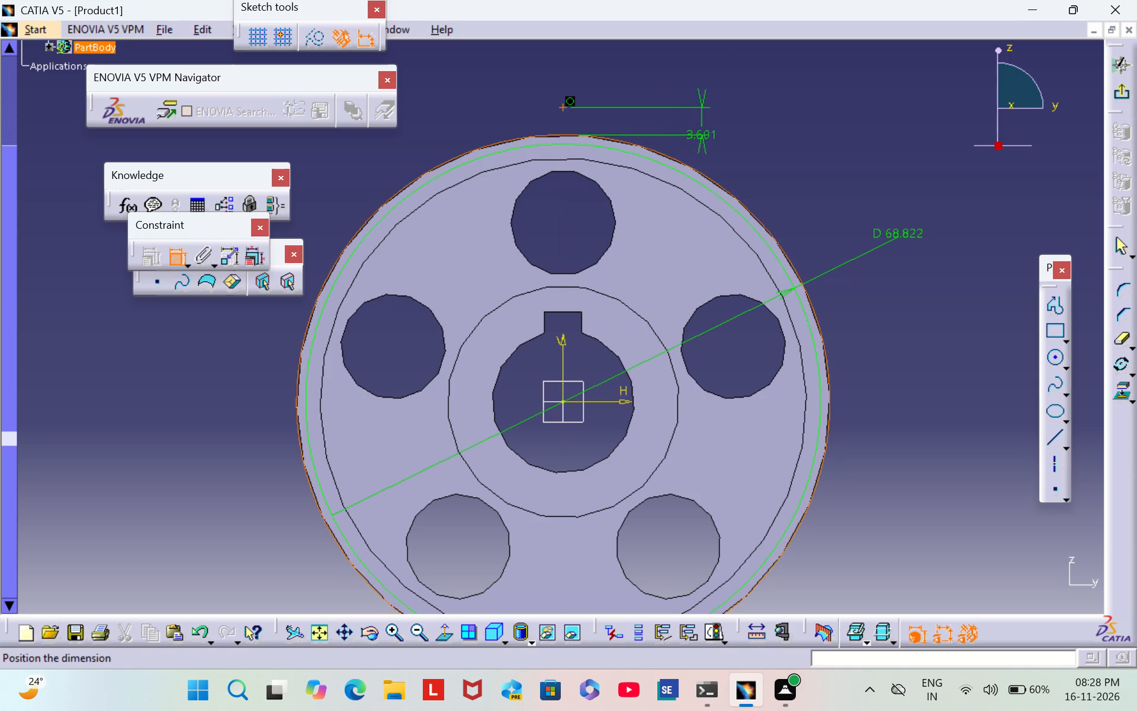
{"action": "left_click", "coordinate": [762, 172]}
{"action": "double_click", "coordinate": [753, 165]}
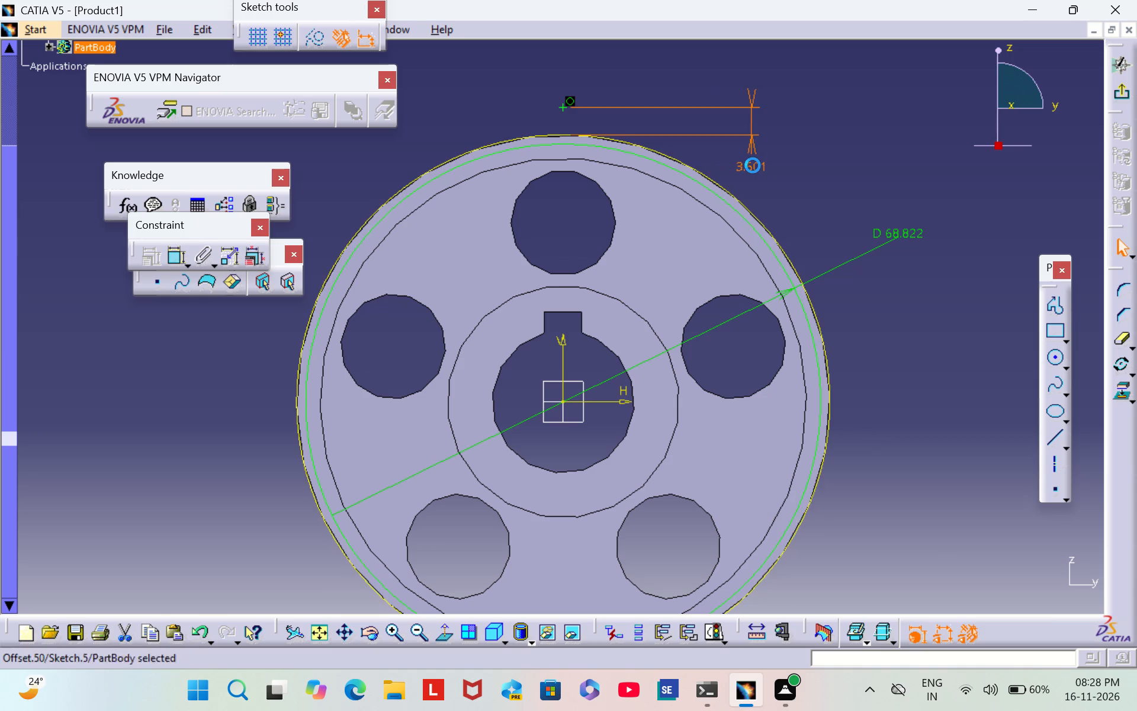
{"action": "key", "text": "BackSpace"}
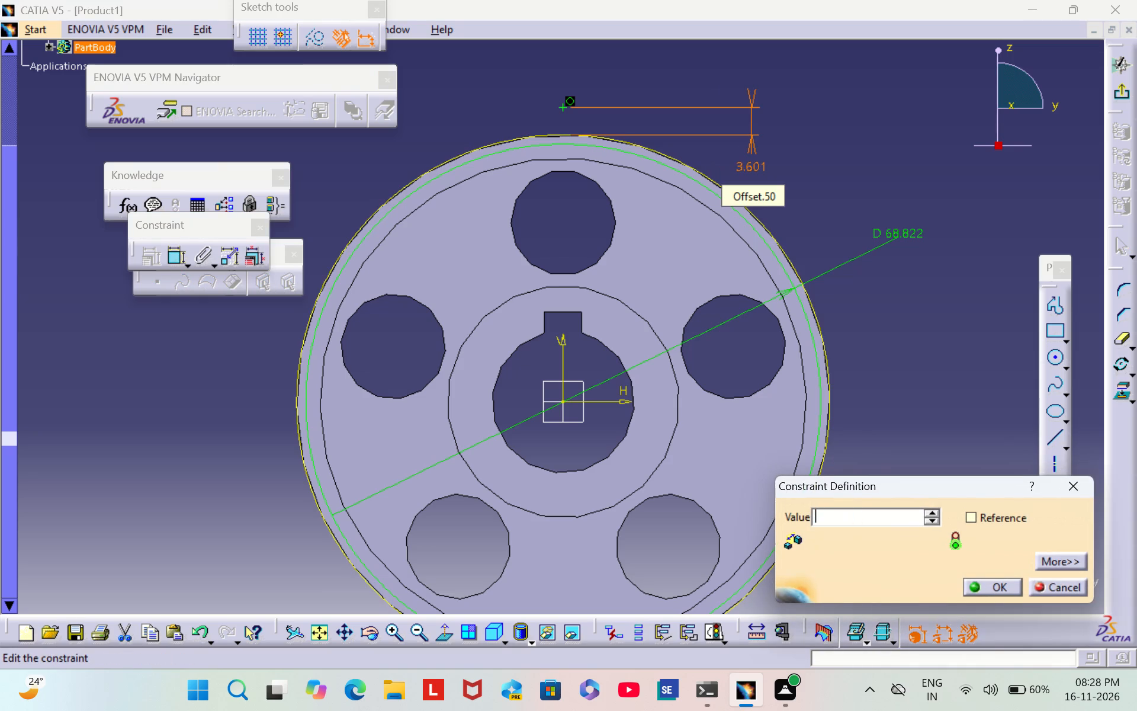
{"action": "key", "text": "2"}
{"action": "key", "text": "Return"}
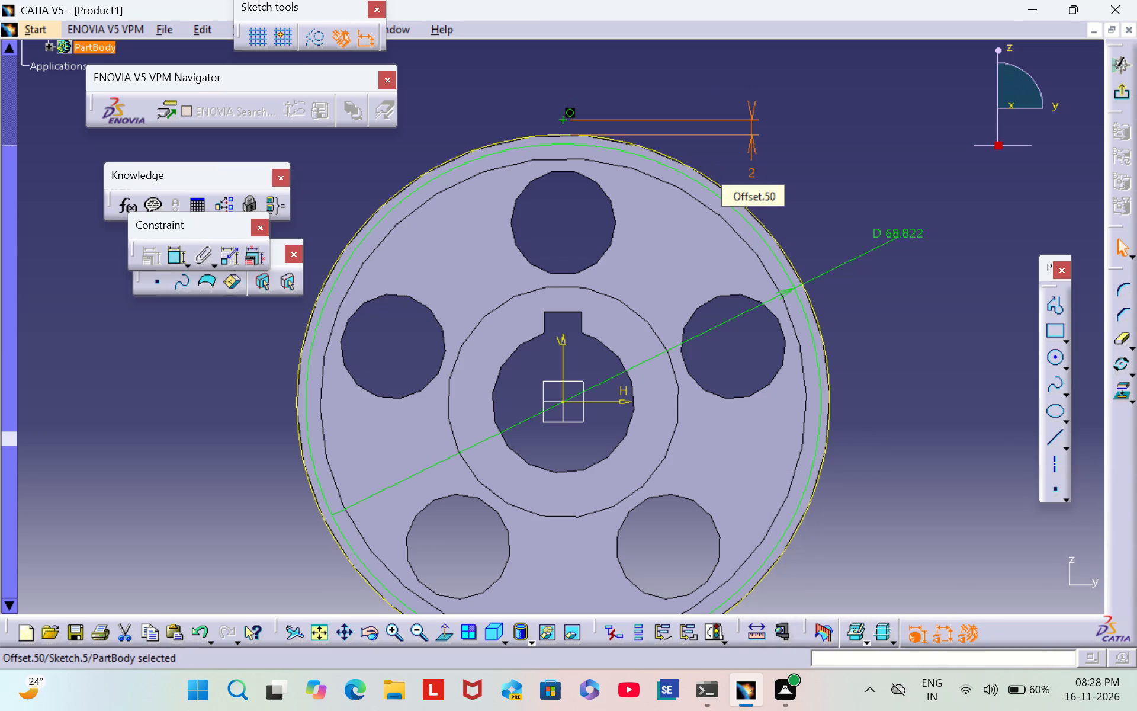
{"action": "left_click", "coordinate": [778, 145]}
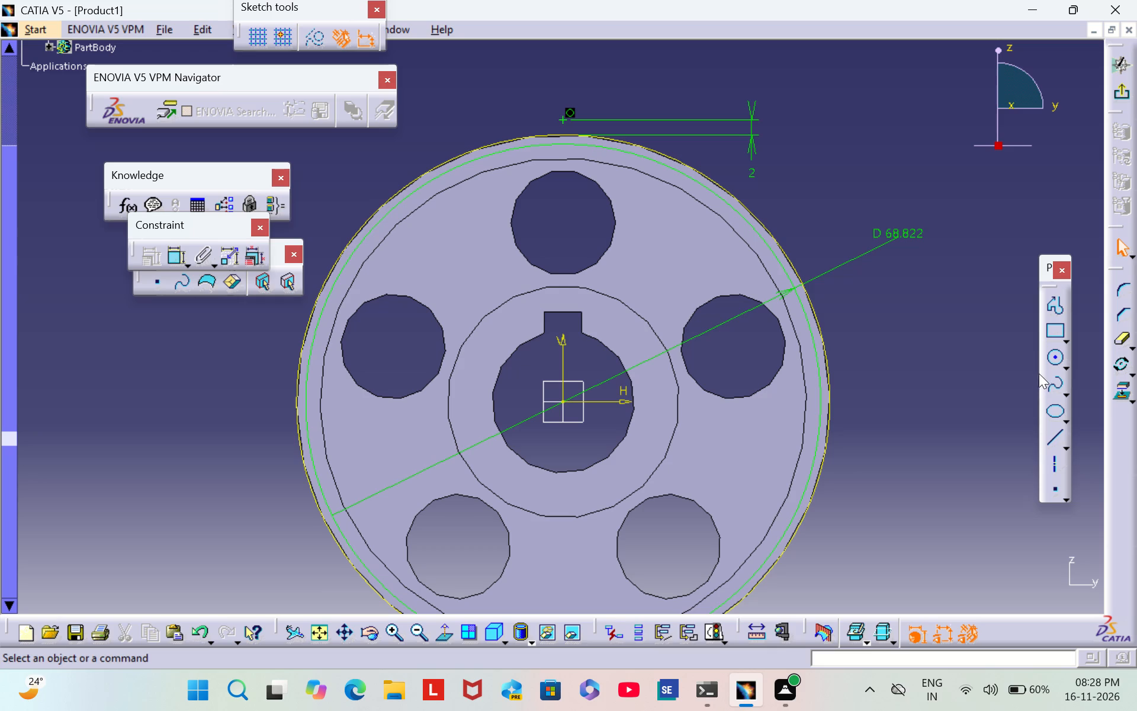
Draw a circle centred on the new point above the rim and constrain its diameter to 15 mm.
{"action": "left_click", "coordinate": [1048, 361]}
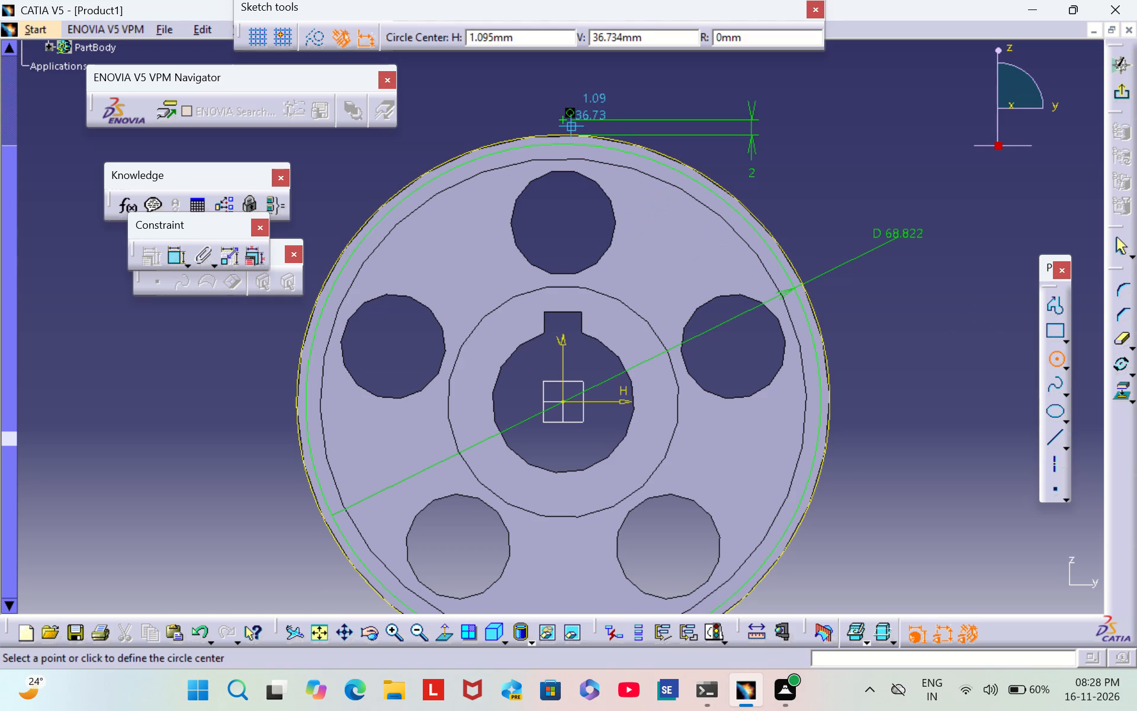
{"action": "left_click", "coordinate": [564, 118]}
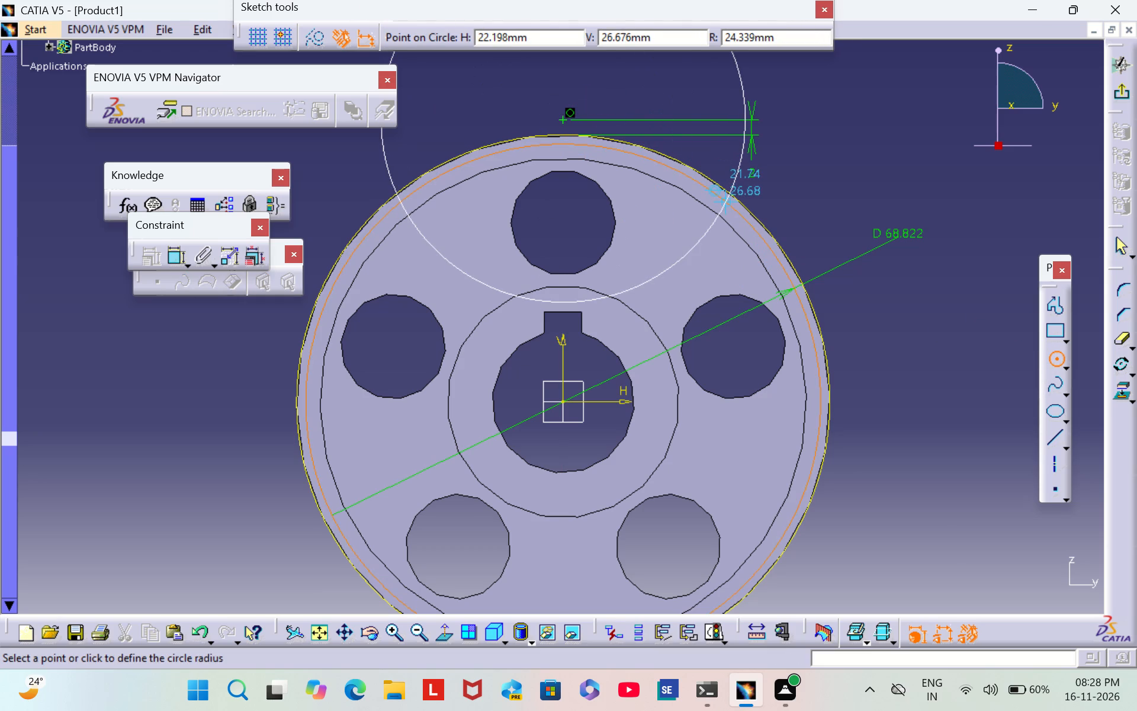
{"action": "left_click", "coordinate": [728, 207]}
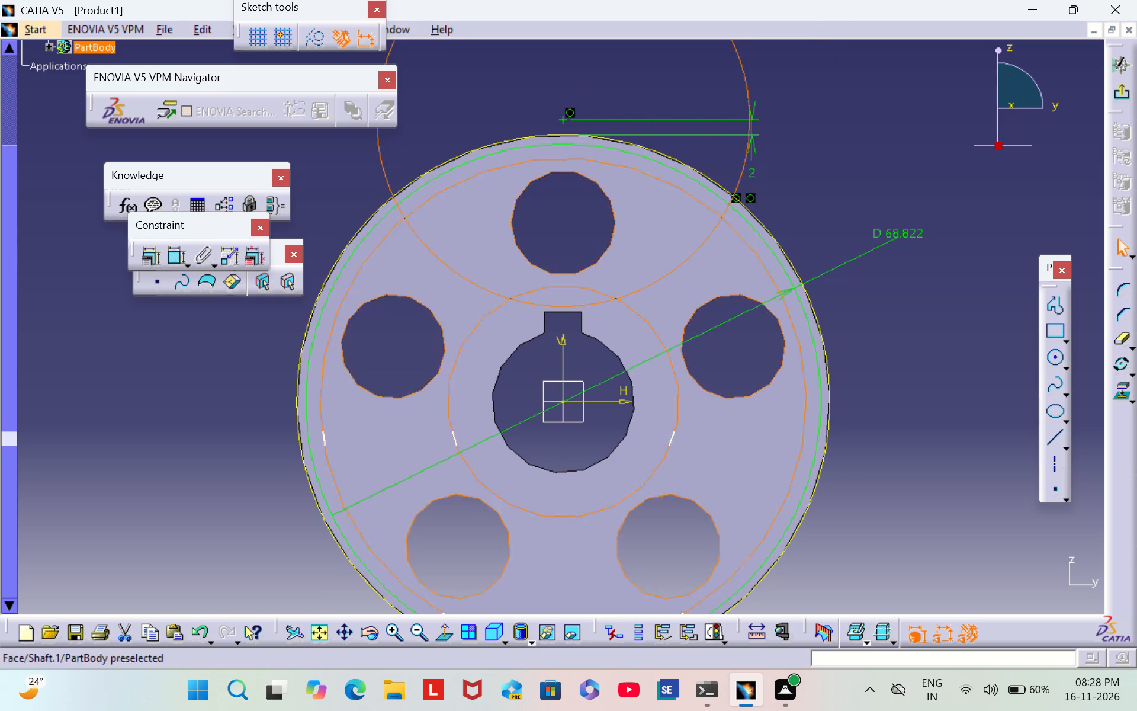
{"action": "left_click", "coordinate": [178, 255]}
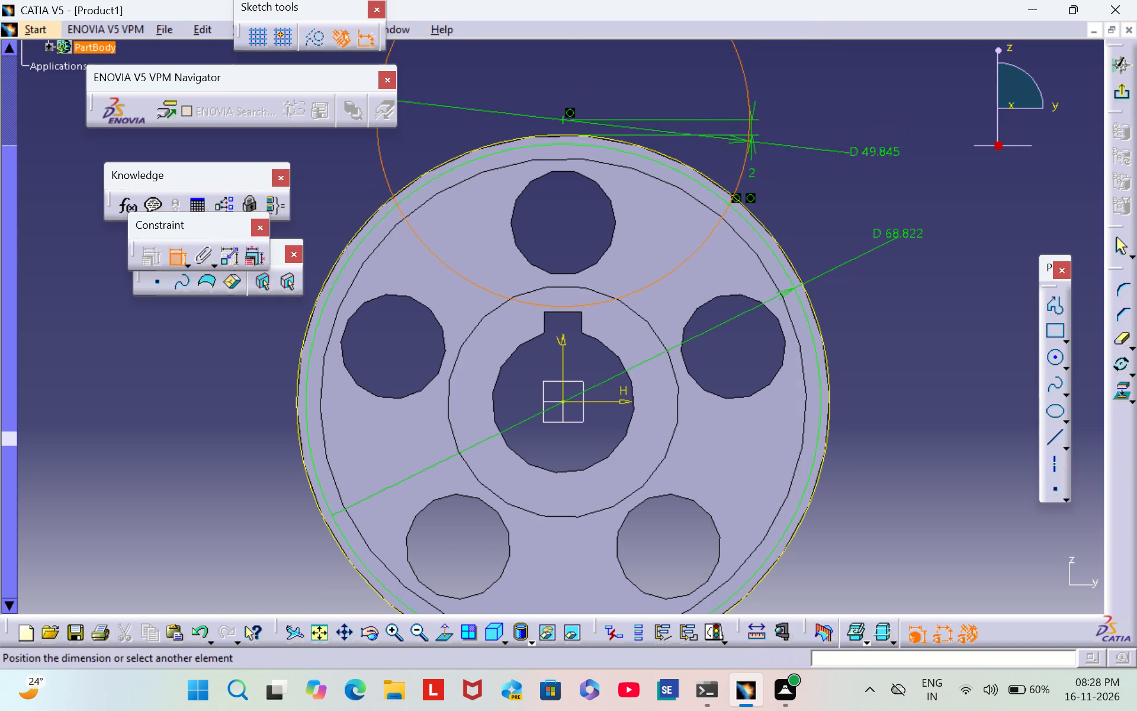
{"action": "left_click", "coordinate": [821, 214]}
{"action": "double_click", "coordinate": [827, 207]}
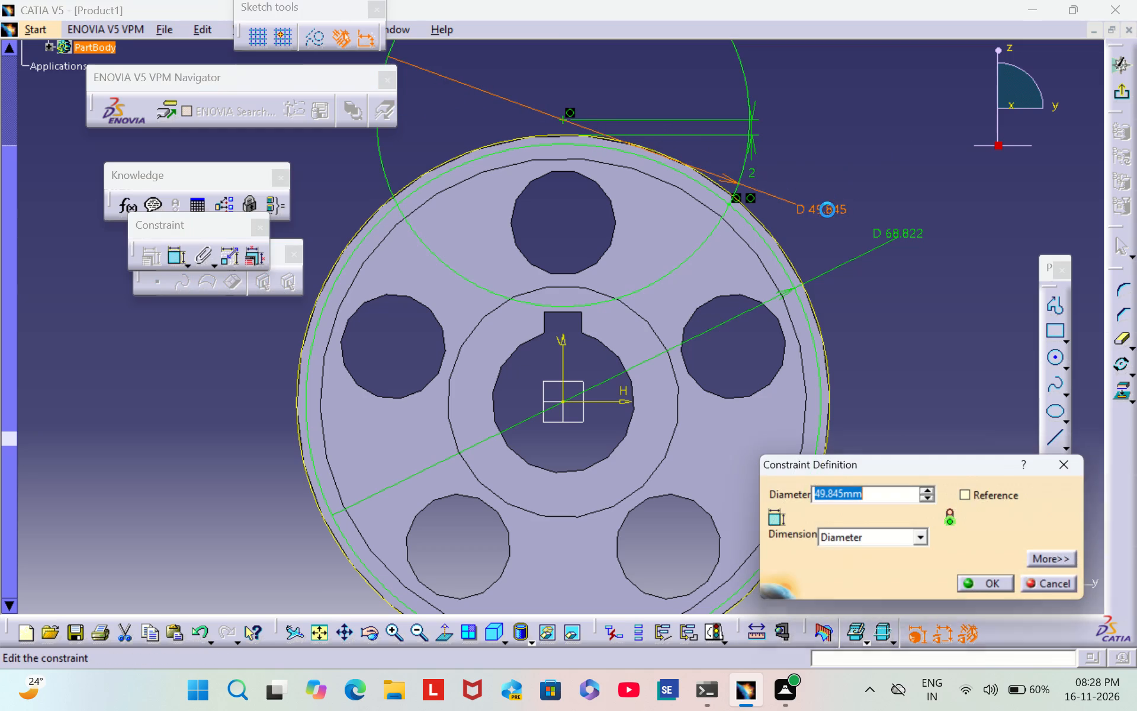
{"action": "key", "text": "BackSpace"}
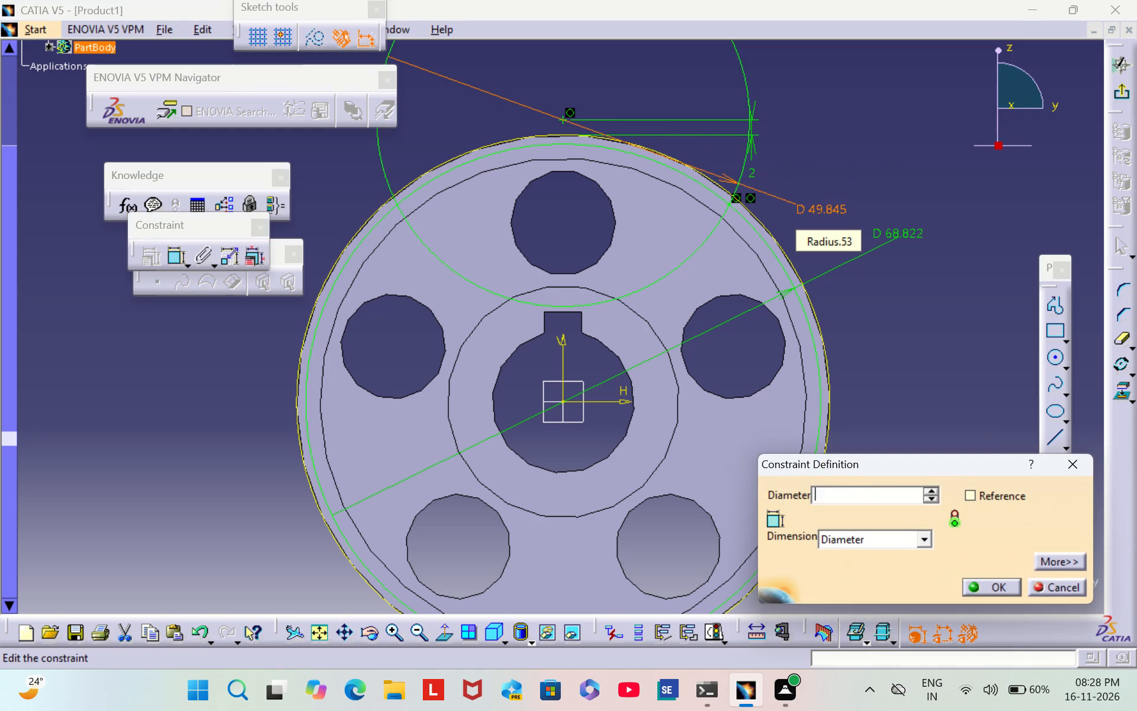
{"action": "type", "text": "15"}
{"action": "key", "text": "Return"}
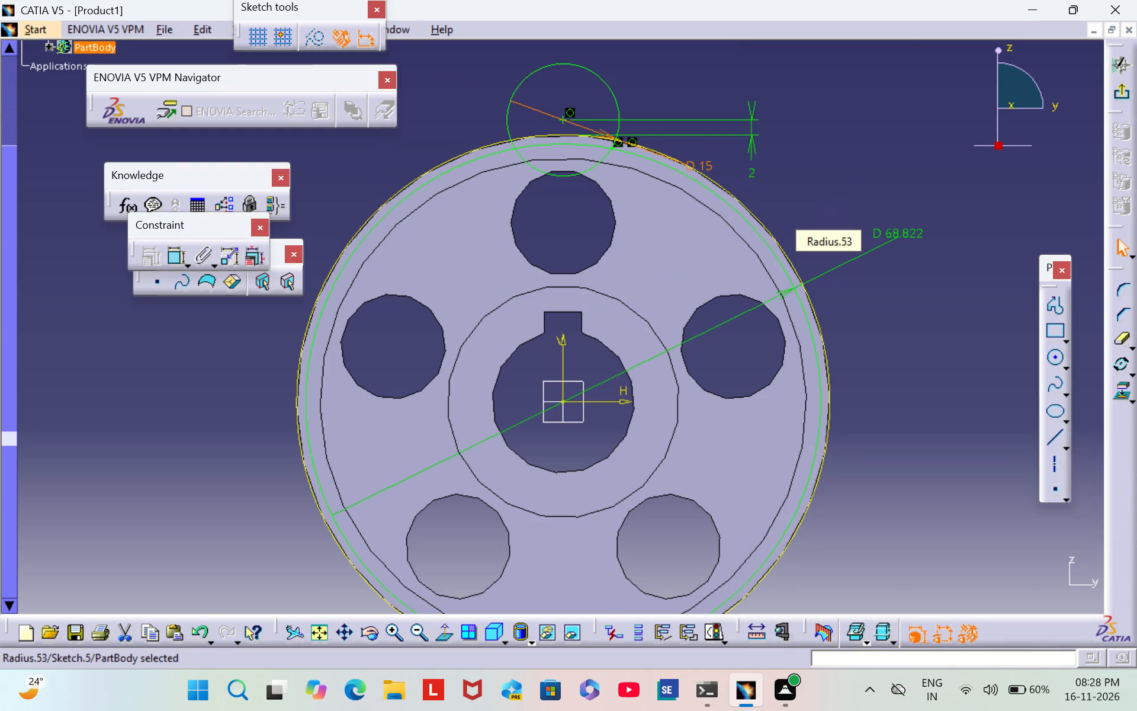
{"action": "left_click", "coordinate": [843, 195]}
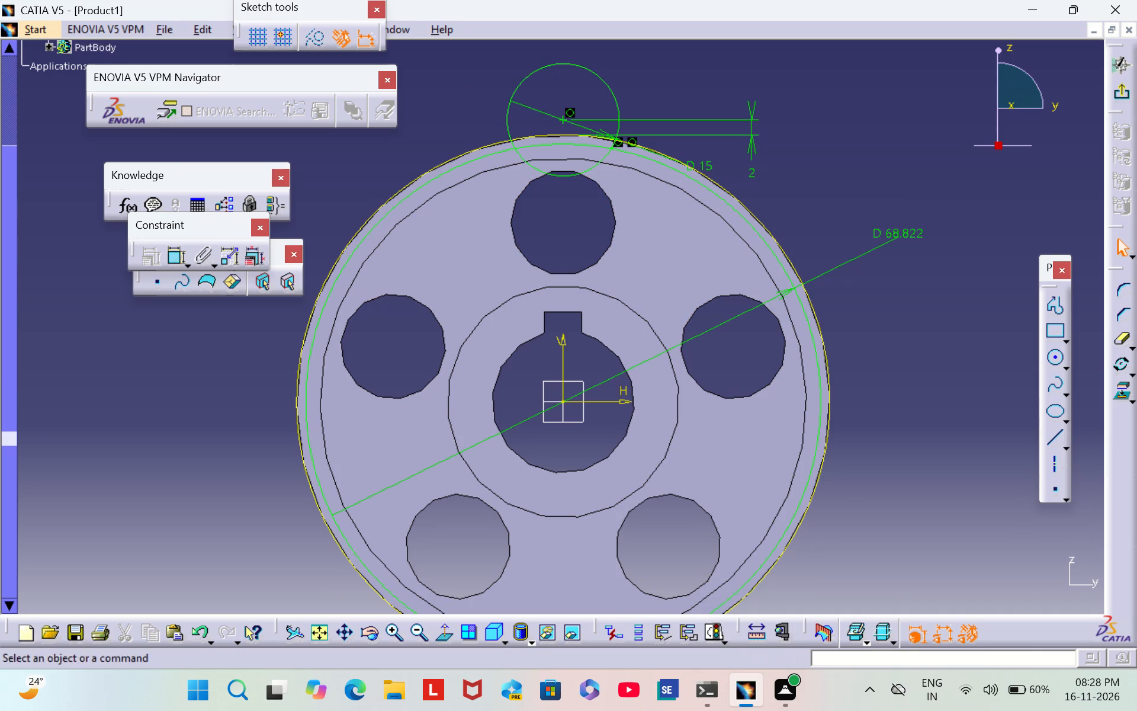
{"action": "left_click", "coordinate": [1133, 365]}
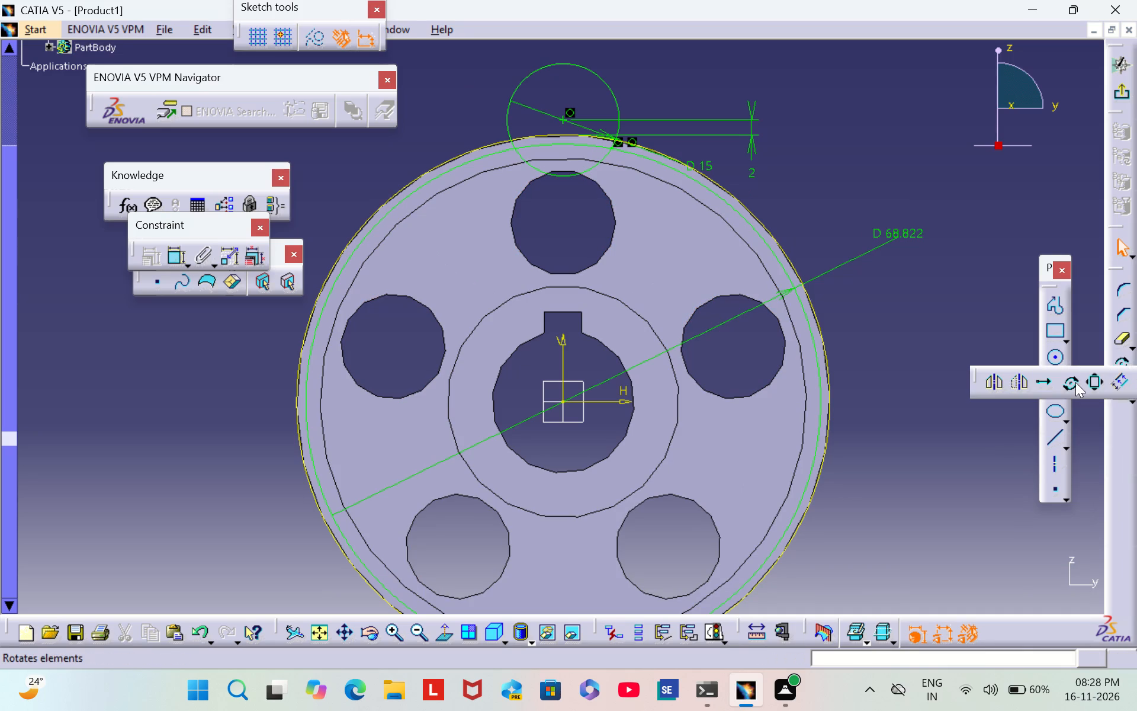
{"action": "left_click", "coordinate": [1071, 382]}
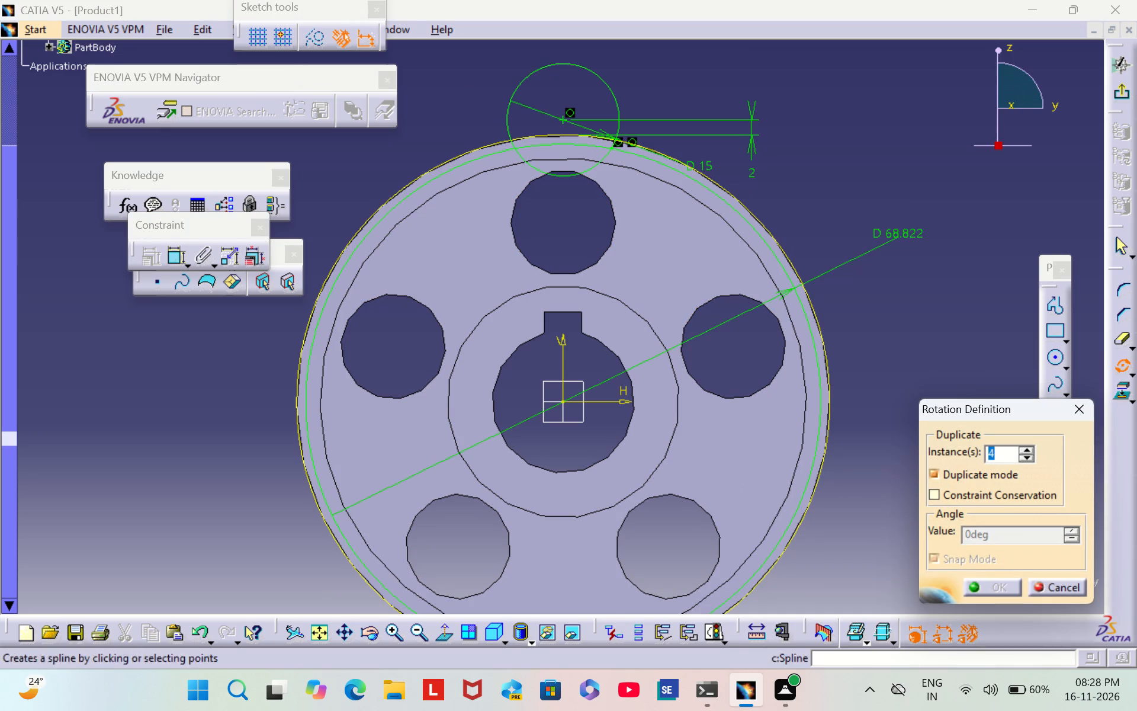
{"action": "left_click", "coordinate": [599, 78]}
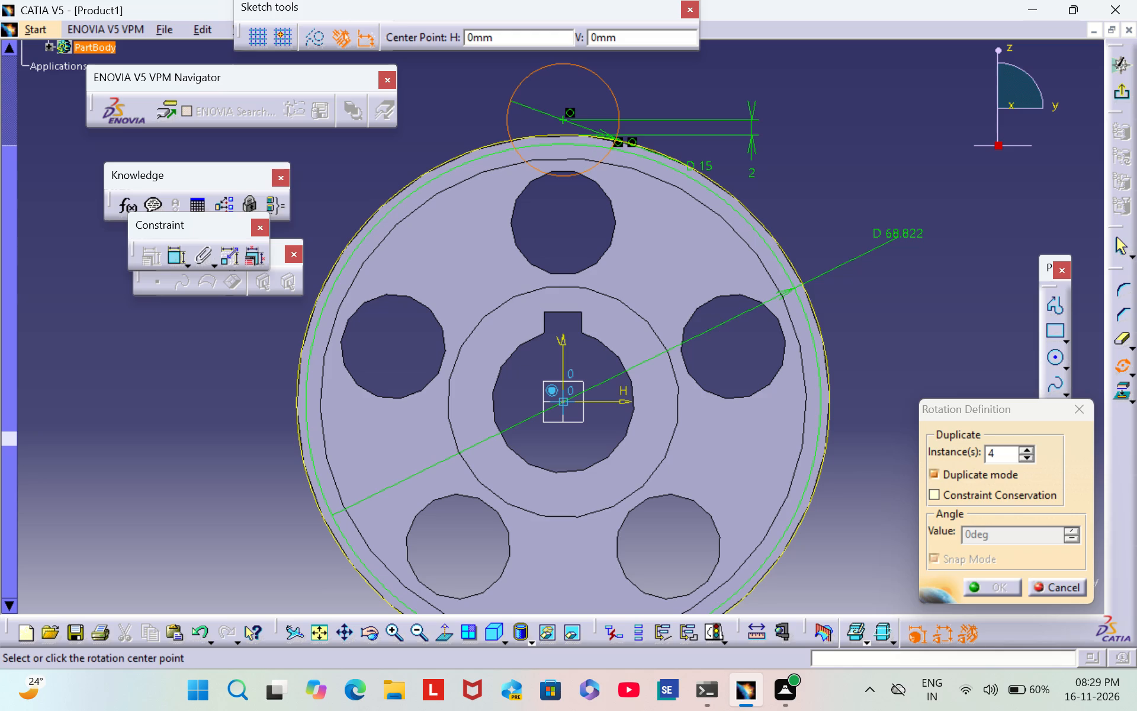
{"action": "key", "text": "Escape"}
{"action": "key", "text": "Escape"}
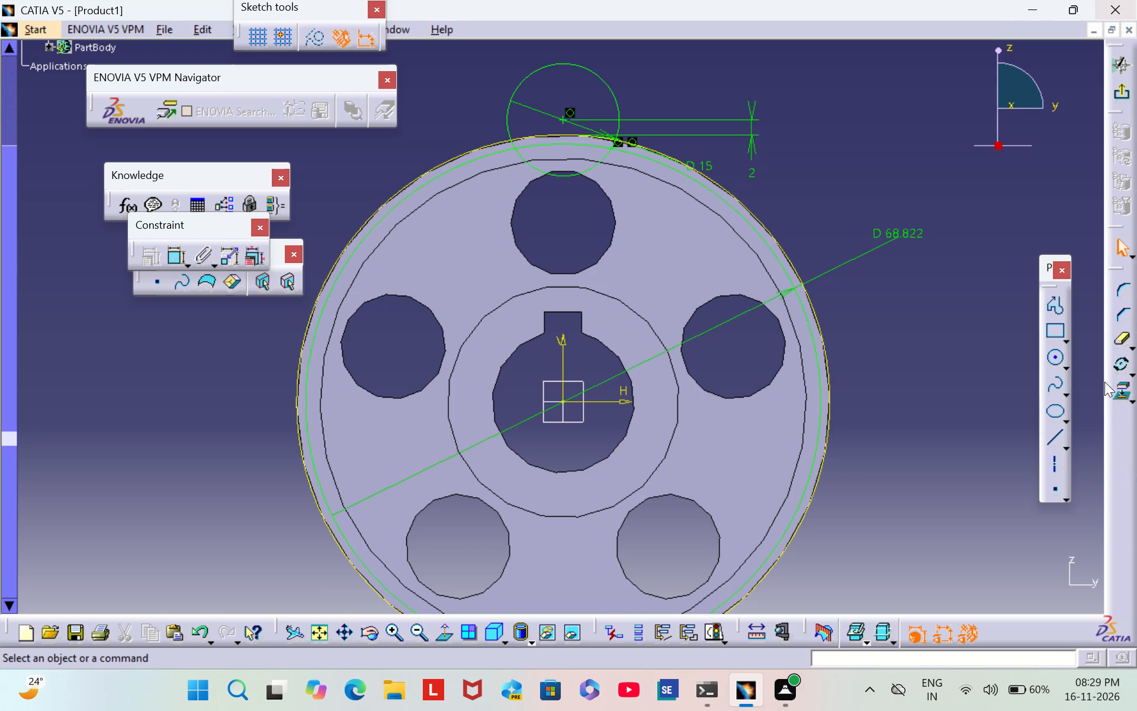
Rotate one duplicate of the 15 mm circle about the sketch origin by 20 degrees counterclockwise, using the original circle's centre as angle reference.
{"action": "left_click", "coordinate": [1116, 366]}
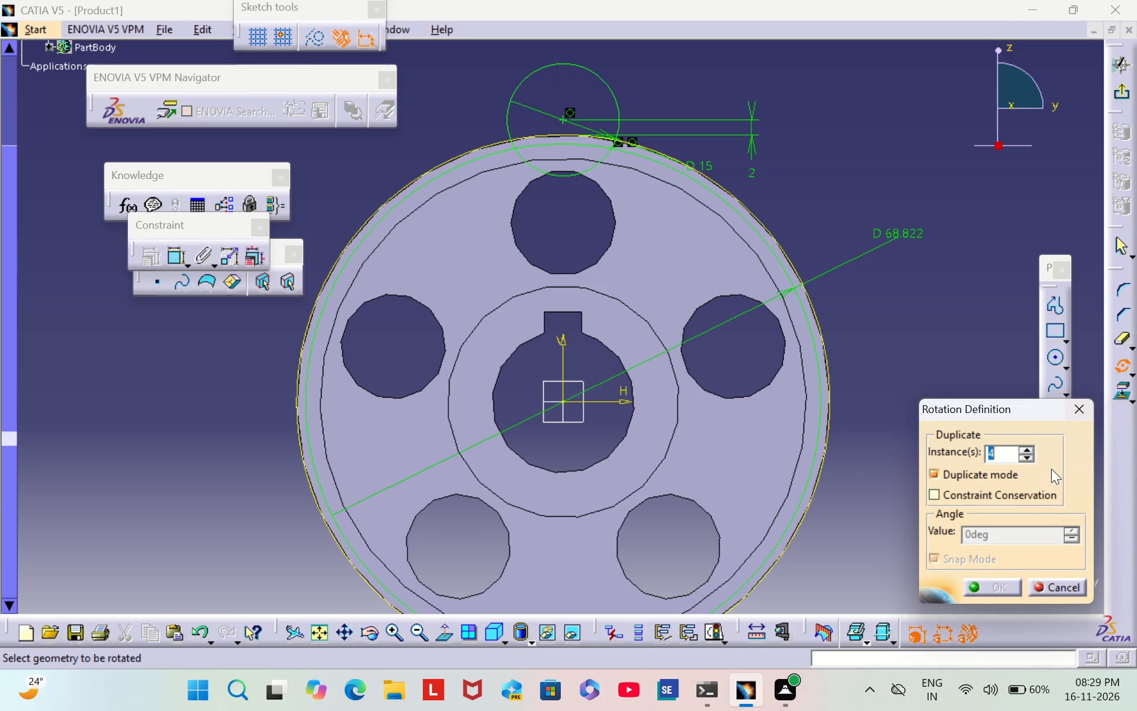
{"action": "key", "text": "BackSpace"}
{"action": "key", "text": "1"}
{"action": "left_click", "coordinate": [609, 87]}
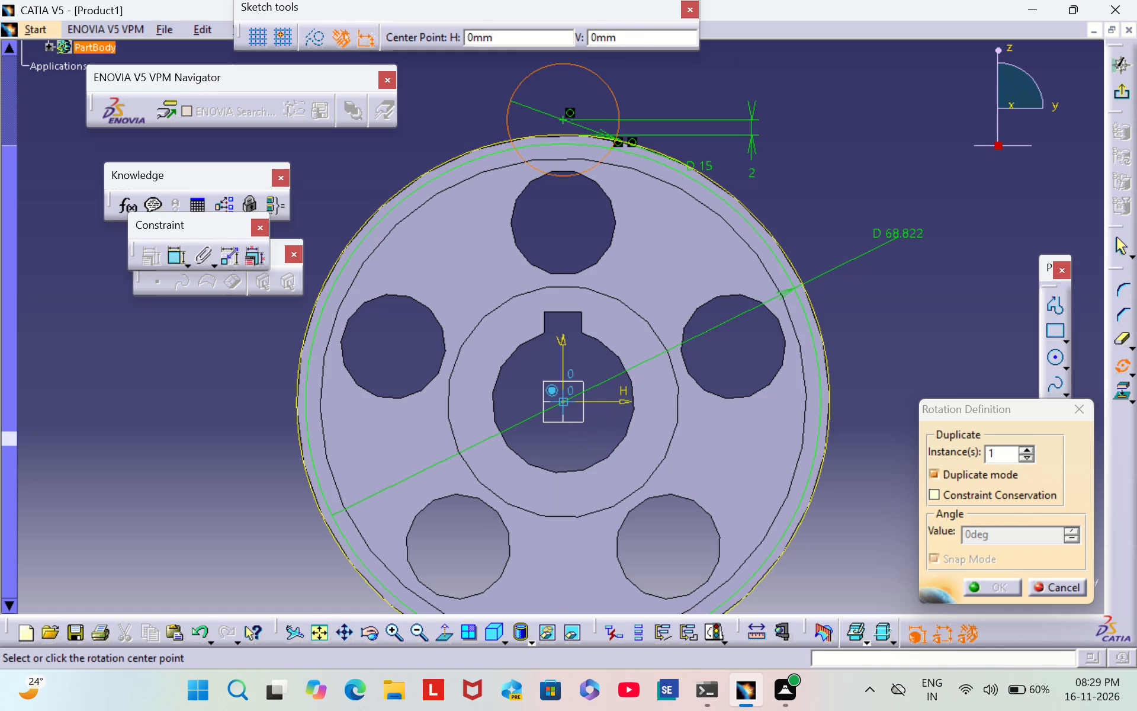
{"action": "left_click", "coordinate": [562, 398]}
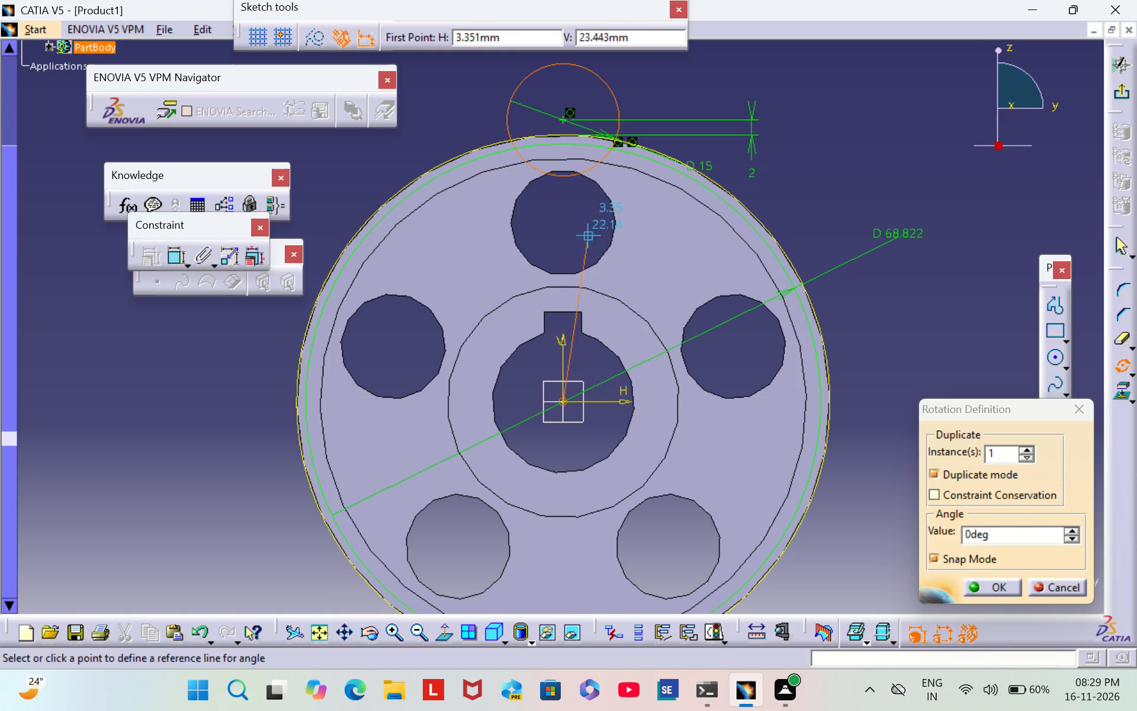
{"action": "left_click", "coordinate": [562, 118]}
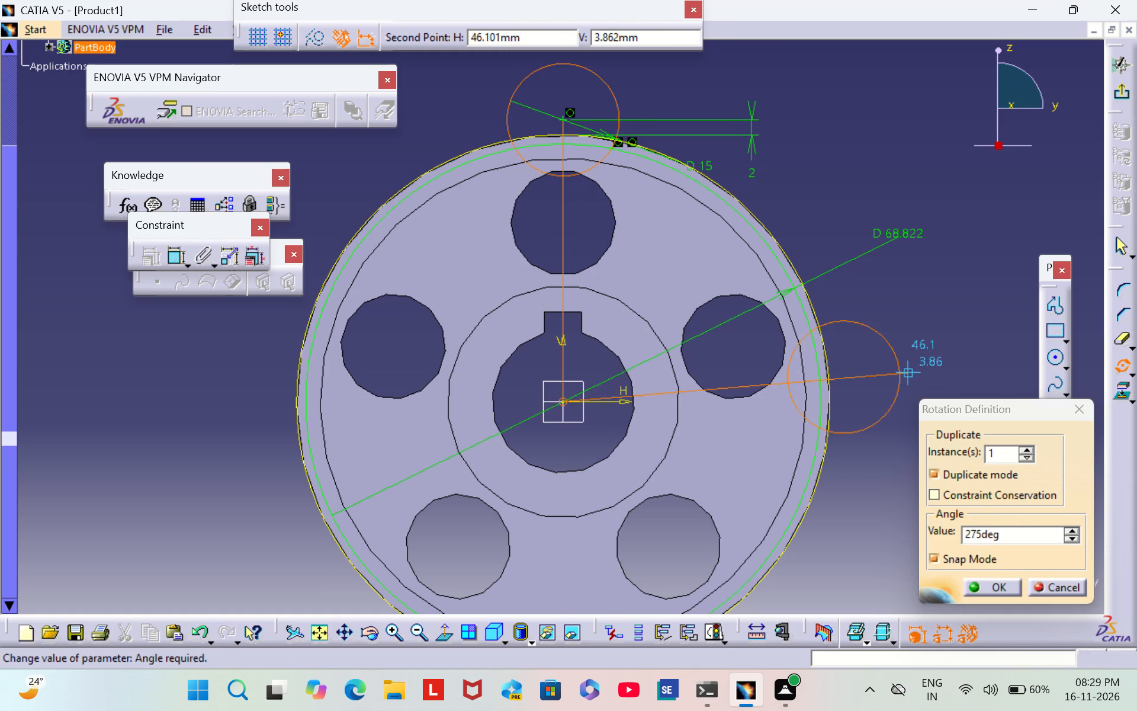
{"action": "left_click", "coordinate": [1016, 539]}
{"action": "key", "text": "BackSpace"}
{"action": "key", "text": "BackSpace"}
{"action": "key", "text": "BackSpace"}
{"action": "key", "text": "BackSpace"}
{"action": "key", "text": "BackSpace"}
{"action": "key", "text": "BackSpace"}
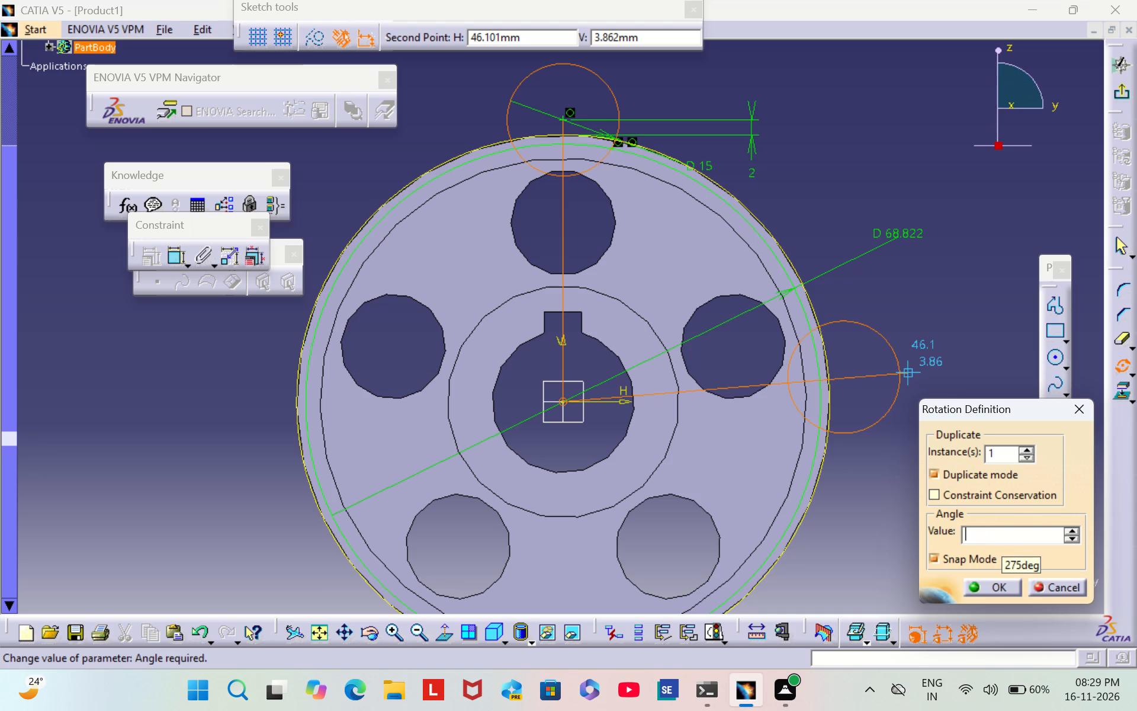
{"action": "type", "text": "15"}
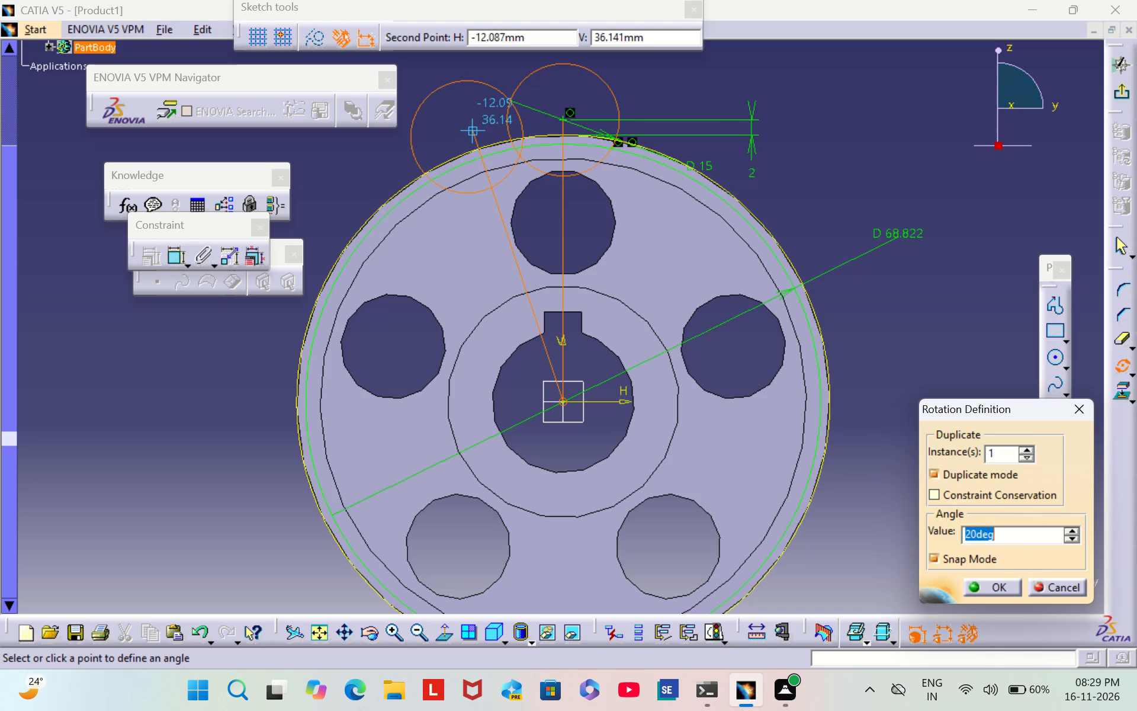
{"action": "key", "text": "Return"}
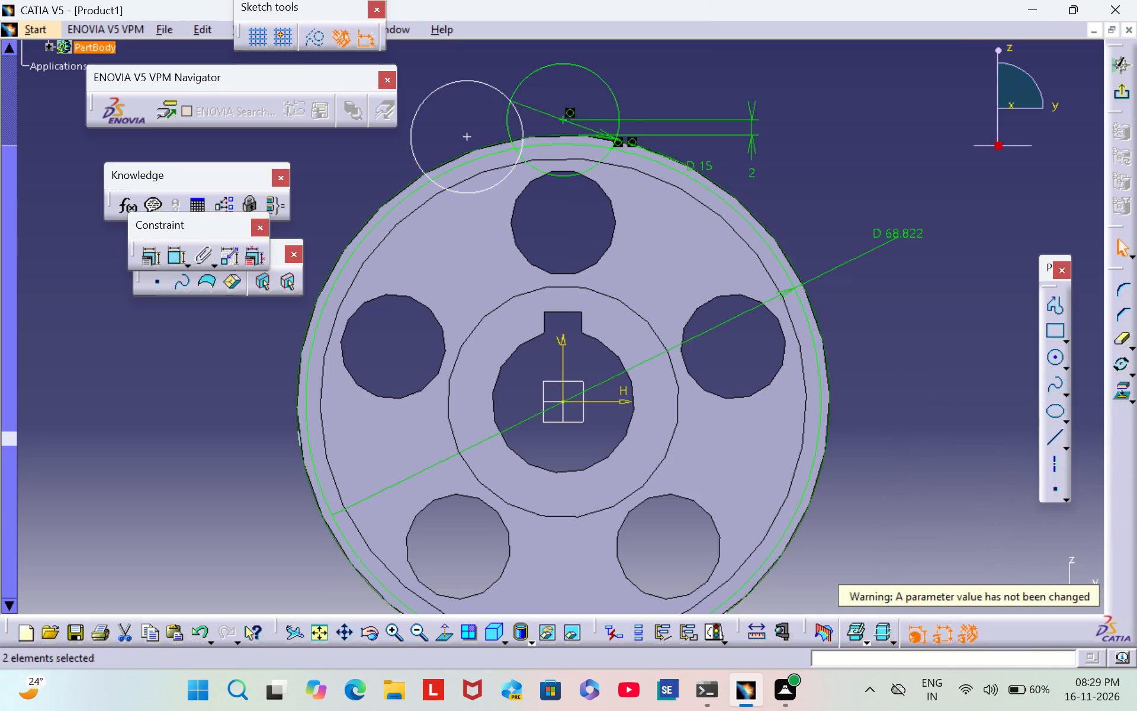
{"action": "left_click", "coordinate": [824, 100]}
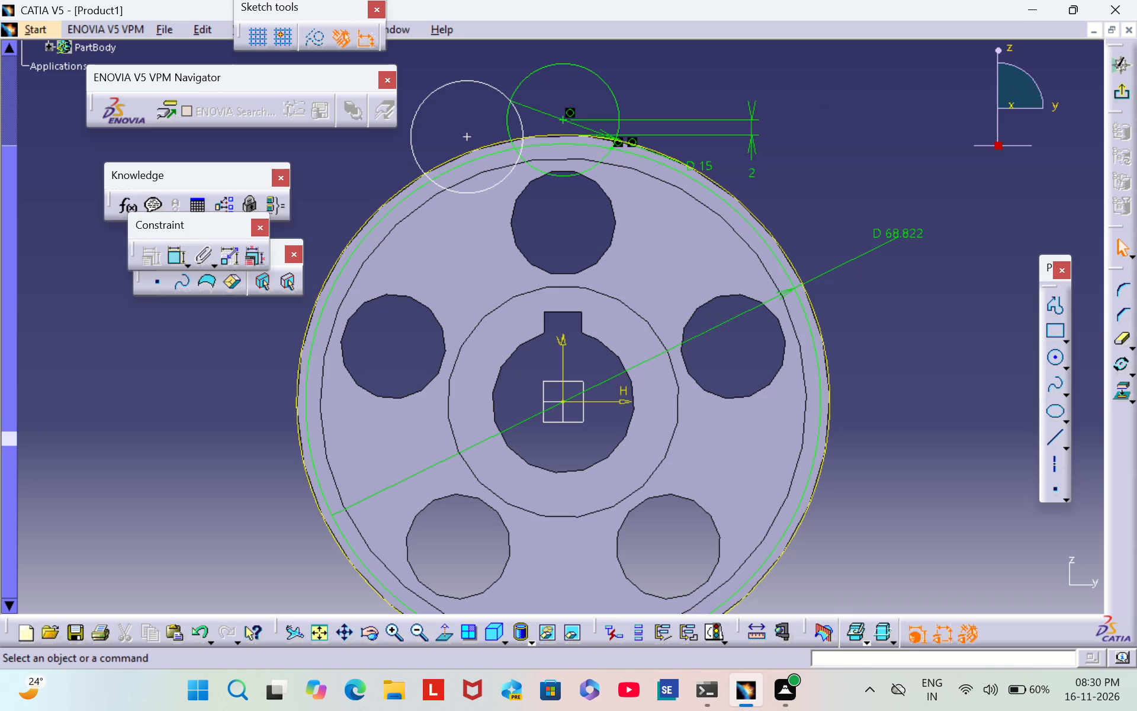
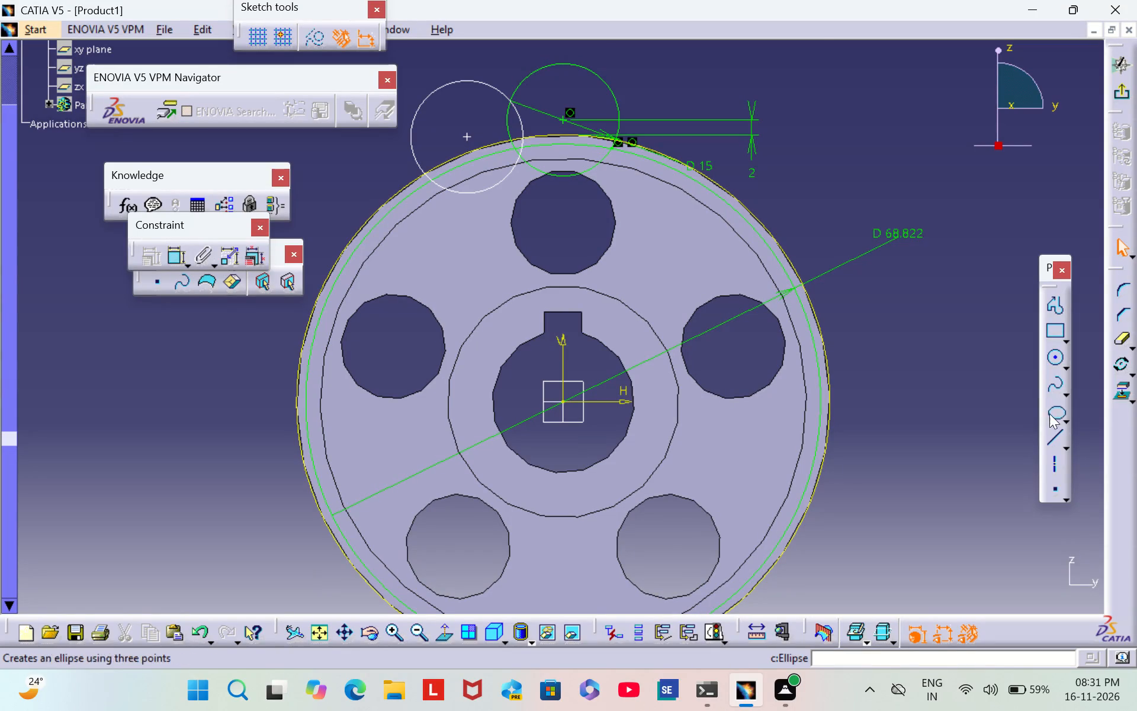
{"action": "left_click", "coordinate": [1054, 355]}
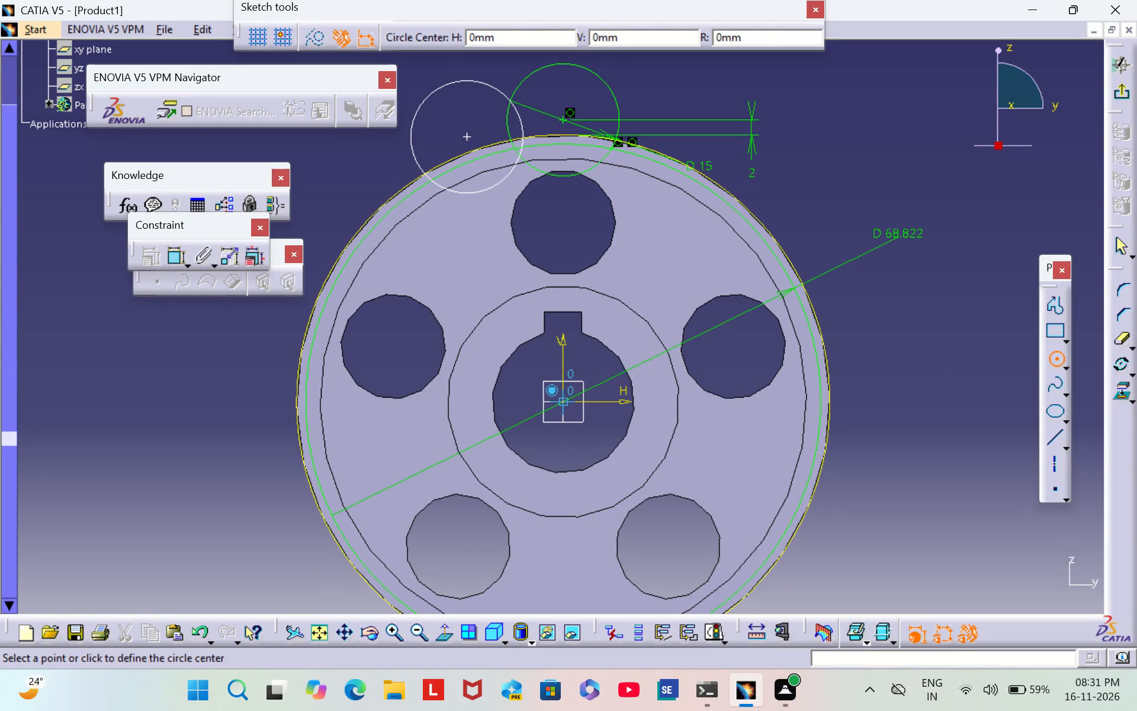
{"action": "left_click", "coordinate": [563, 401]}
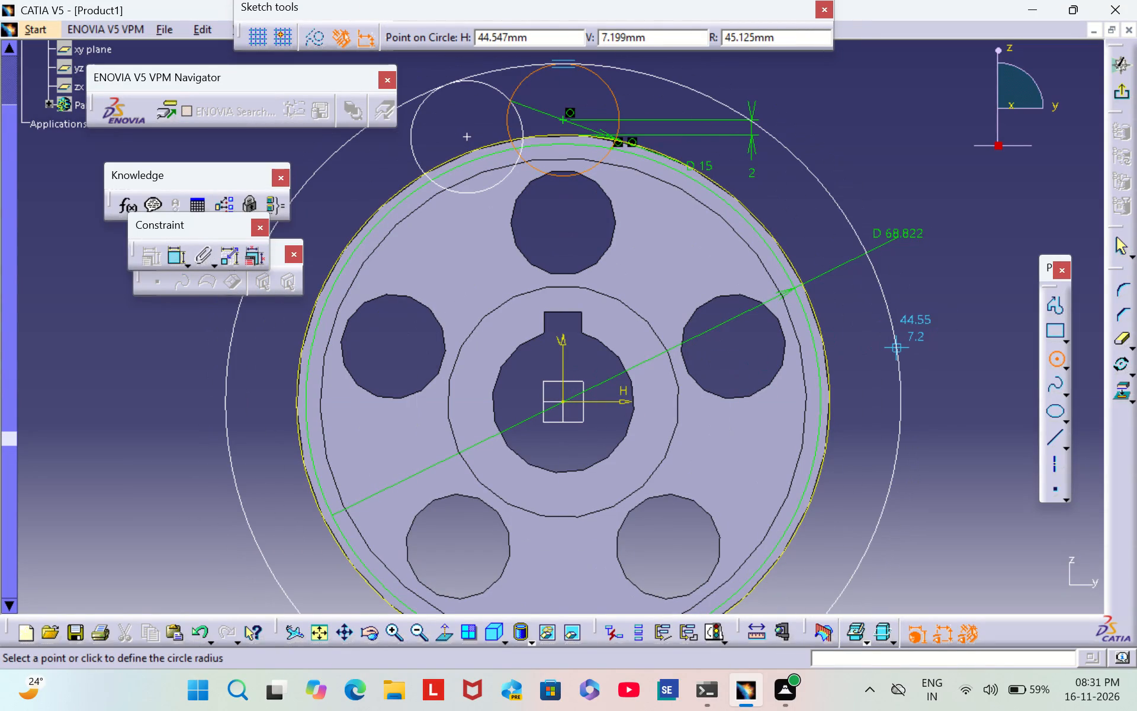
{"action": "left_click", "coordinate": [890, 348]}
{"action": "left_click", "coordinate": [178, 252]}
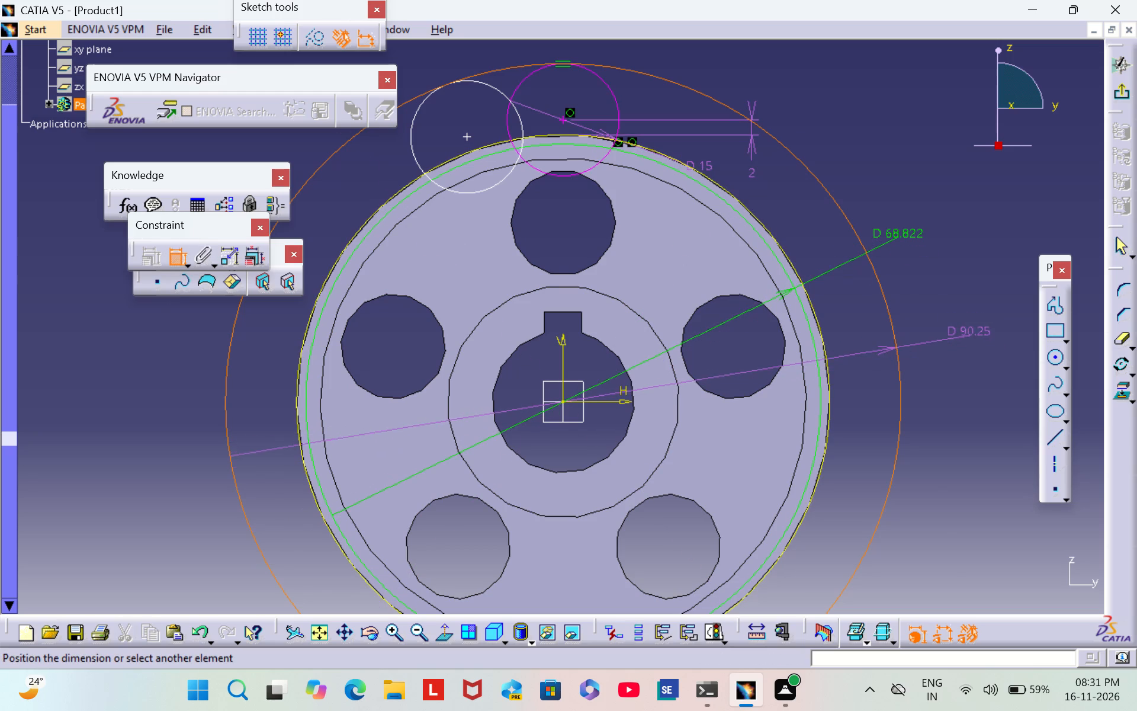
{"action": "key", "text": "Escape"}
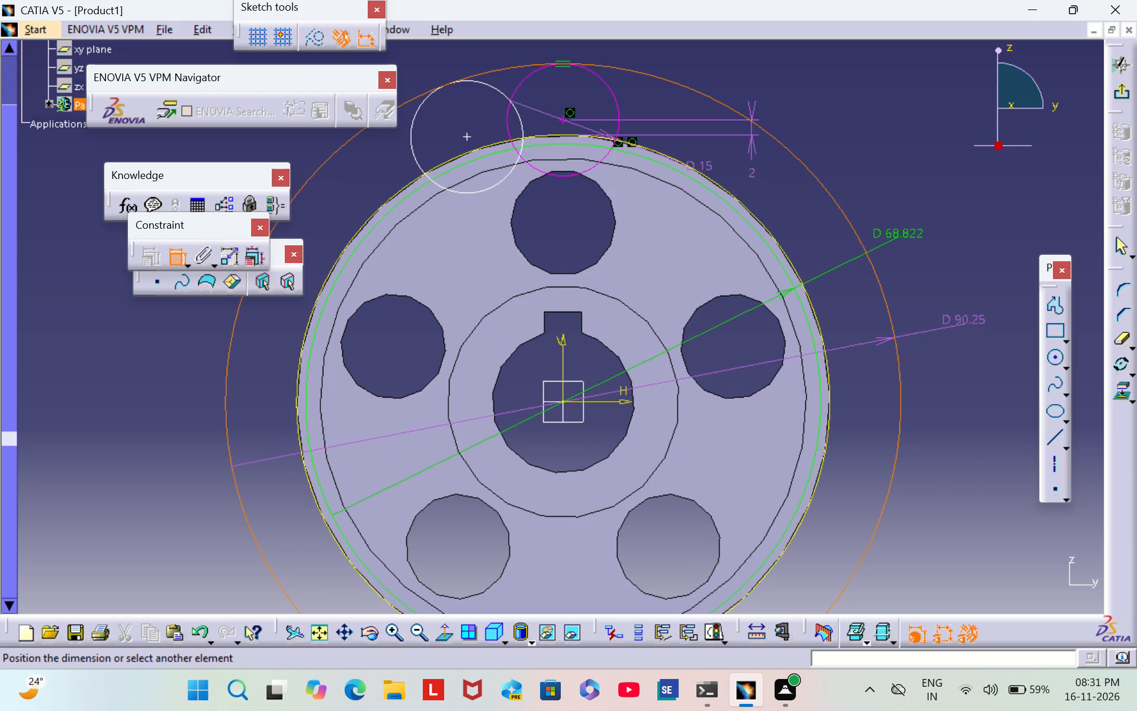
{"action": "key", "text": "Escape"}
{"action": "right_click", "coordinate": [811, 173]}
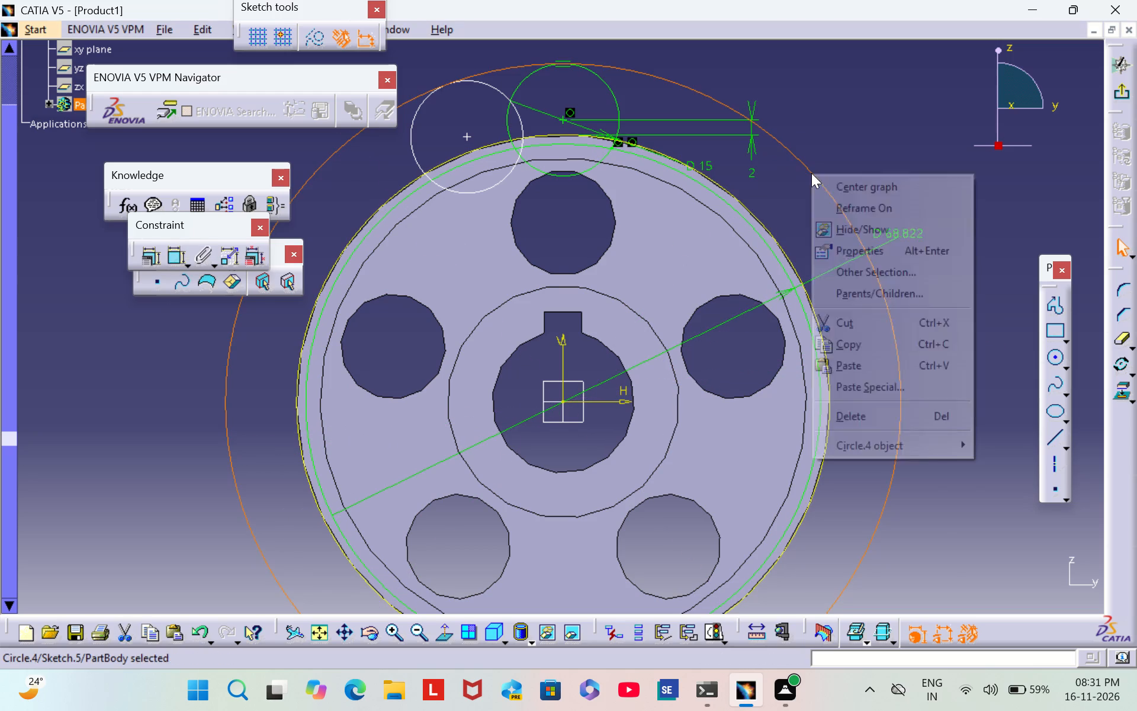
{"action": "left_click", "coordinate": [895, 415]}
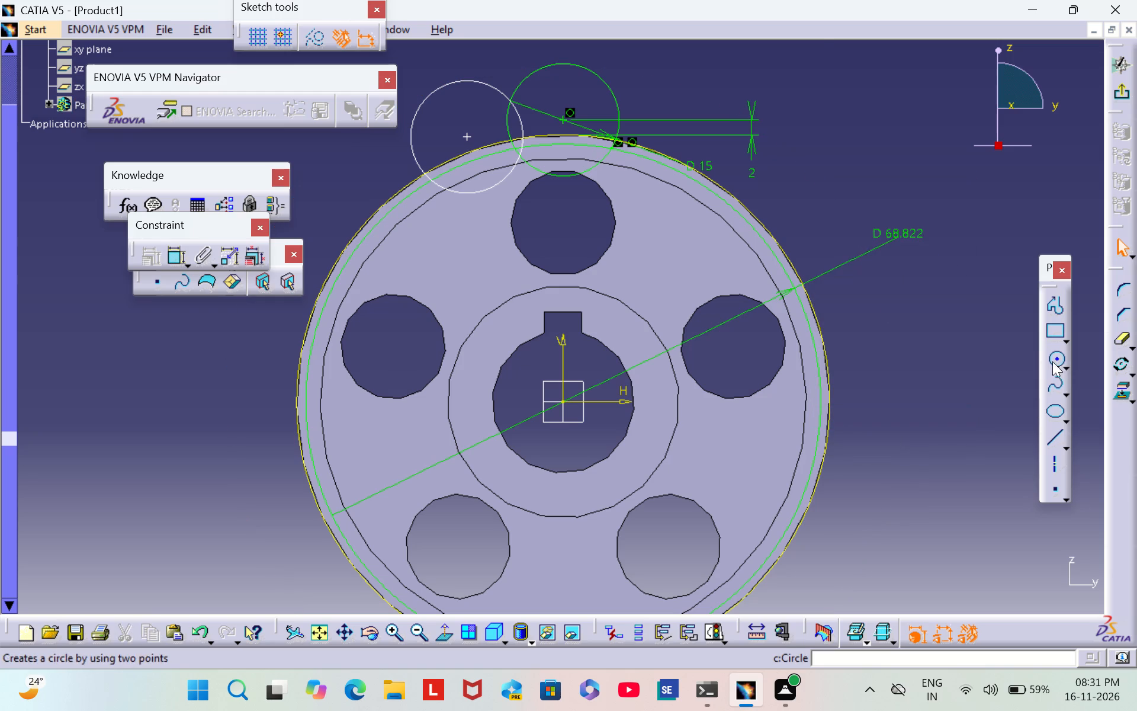
Draw a circle centred on the sketch origin outside the wheel's outer edge and constrain its diameter to 82.5 mm.
{"action": "left_click", "coordinate": [1049, 356]}
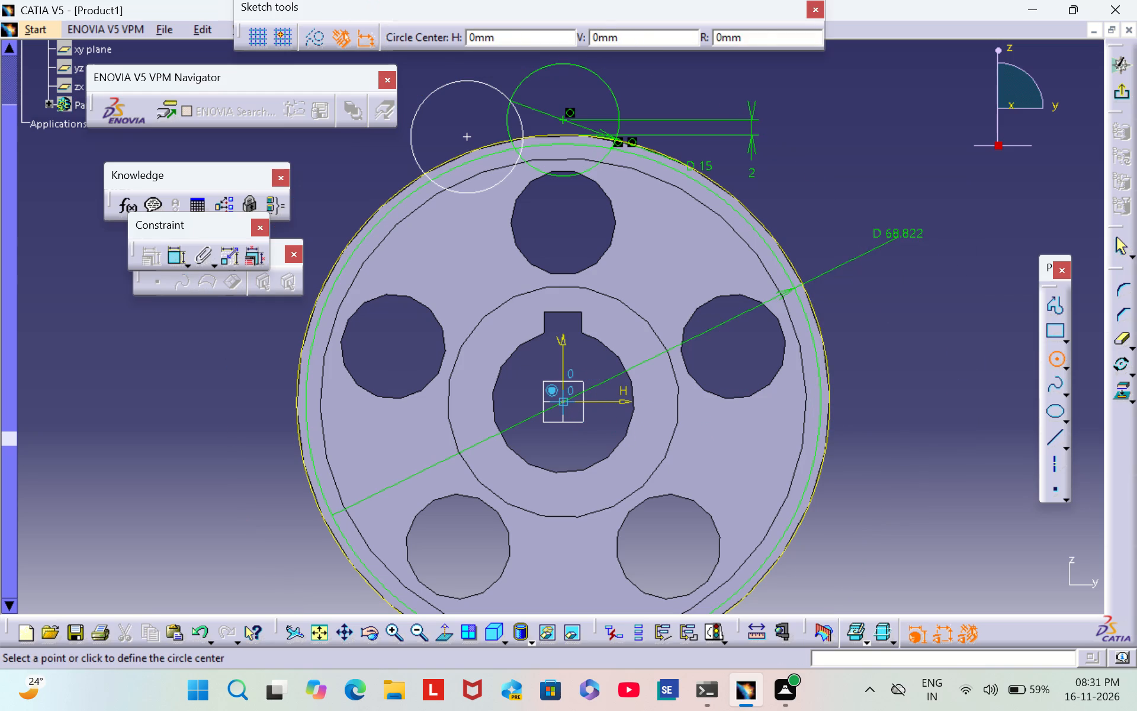
{"action": "left_click", "coordinate": [566, 398]}
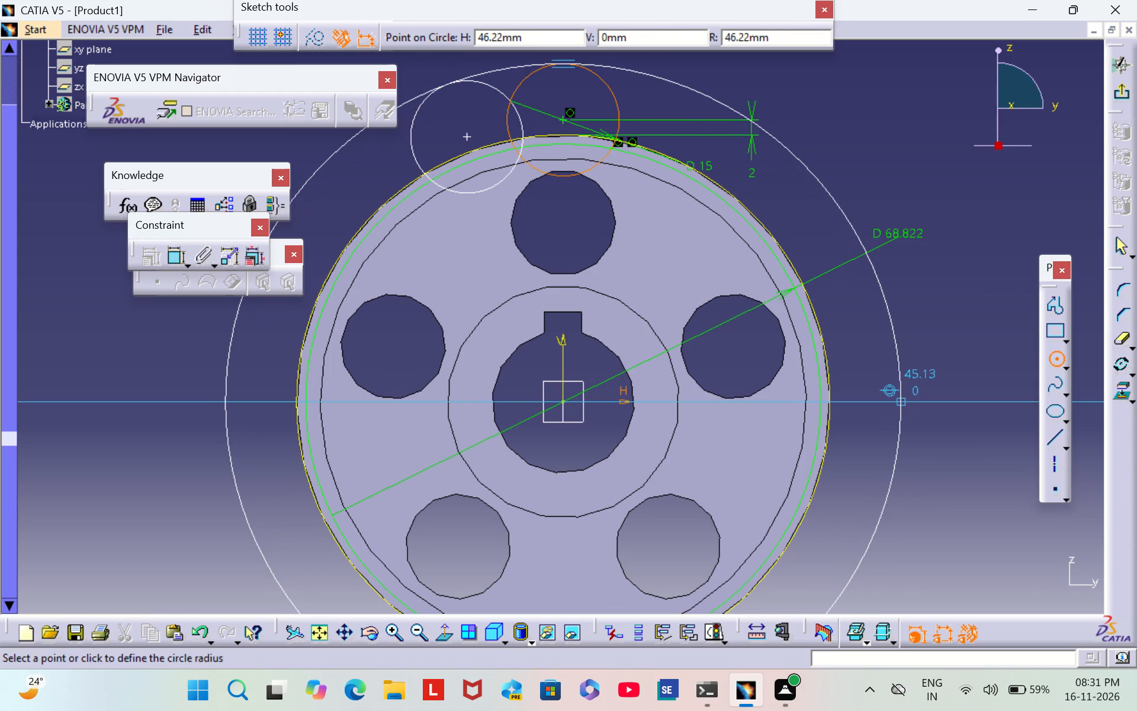
{"action": "left_click", "coordinate": [911, 392]}
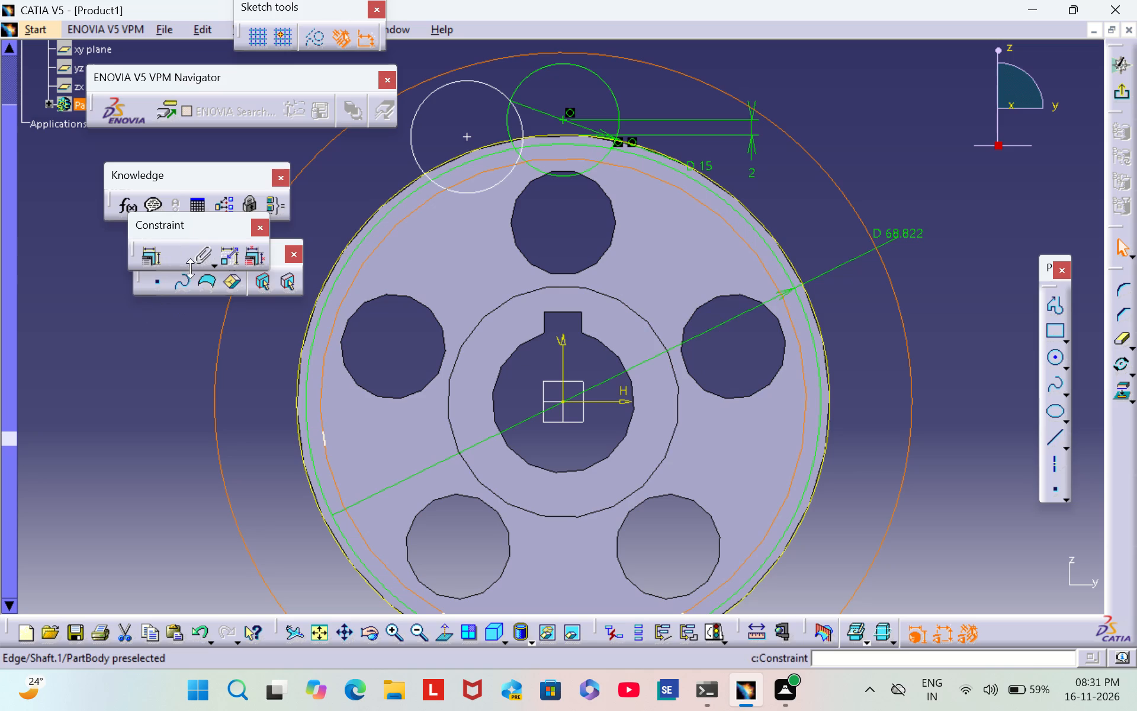
{"action": "left_click", "coordinate": [175, 259]}
{"action": "left_click", "coordinate": [888, 174]}
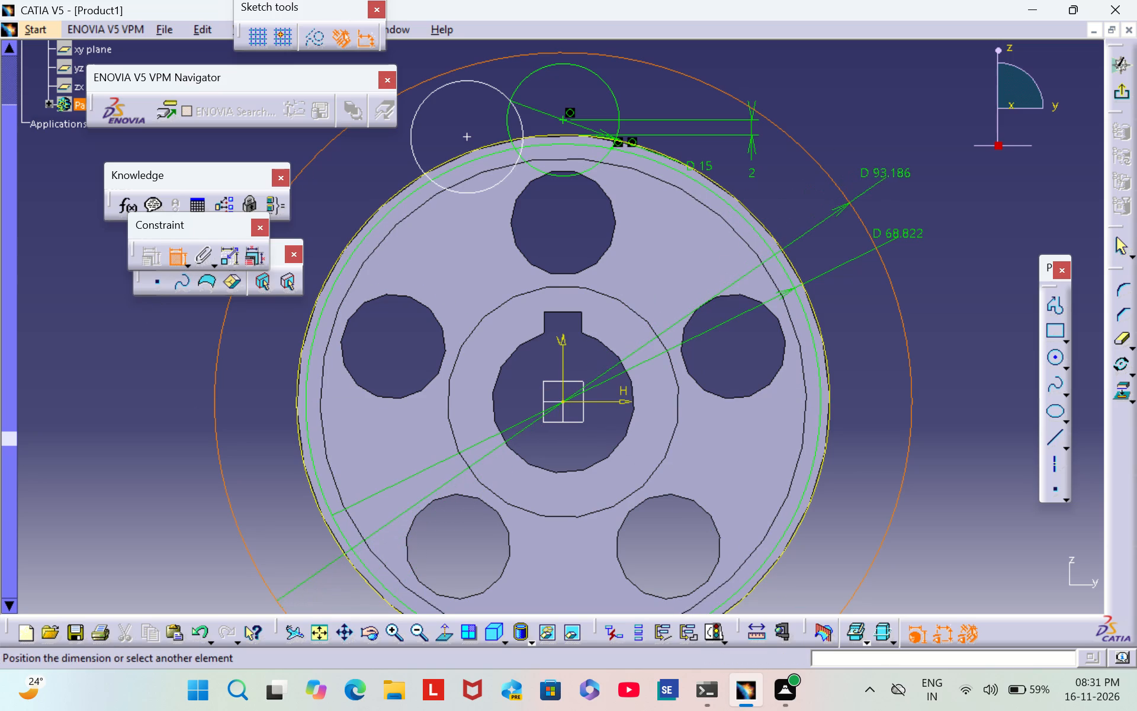
{"action": "double_click", "coordinate": [890, 166]}
{"action": "key", "text": "BackSpace"}
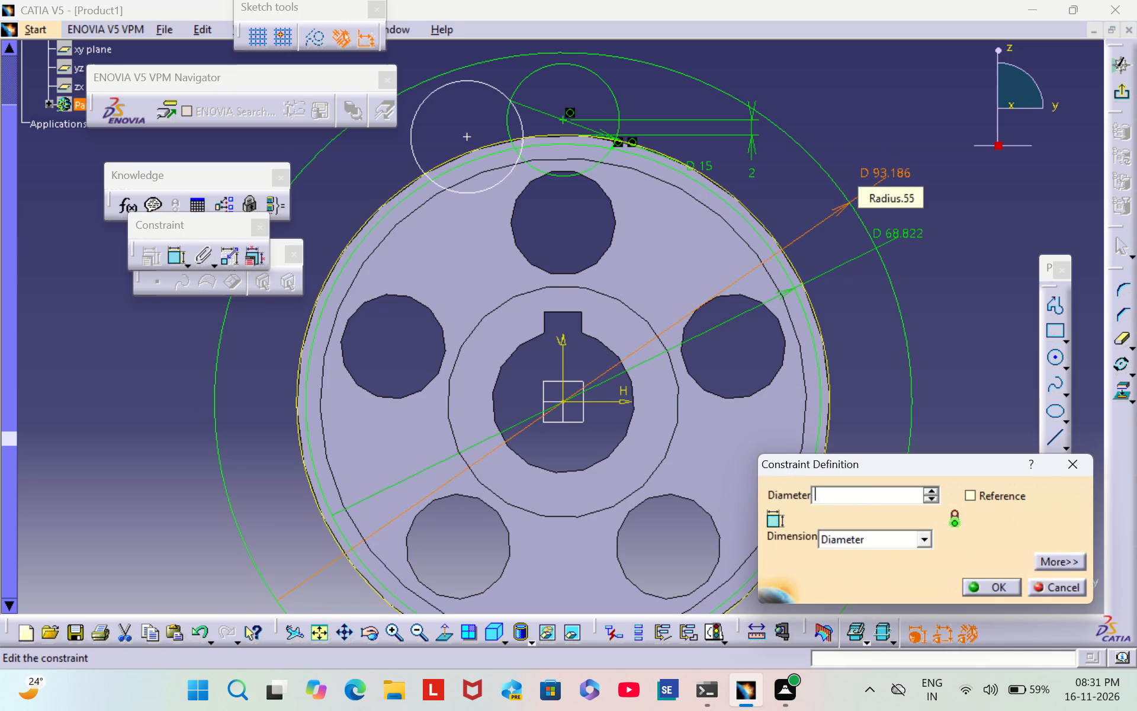
{"action": "type", "text": "82"}
{"action": "type", "text": ".5"}
{"action": "key", "text": "Return"}
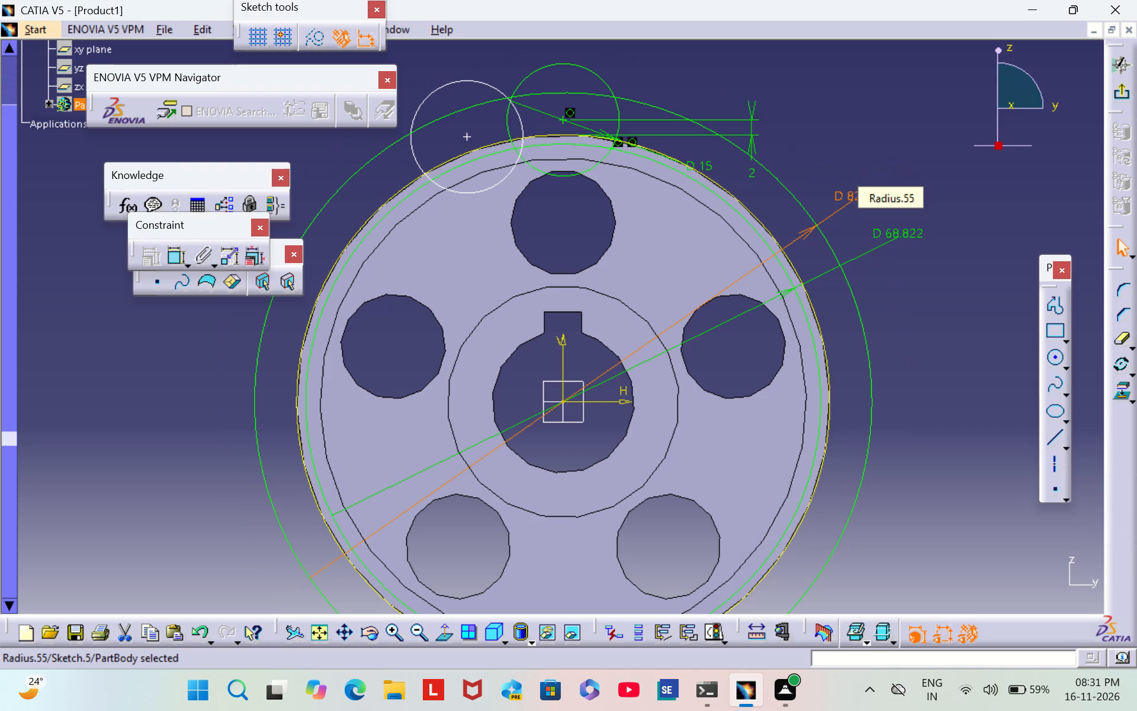
{"action": "left_click", "coordinate": [879, 156]}
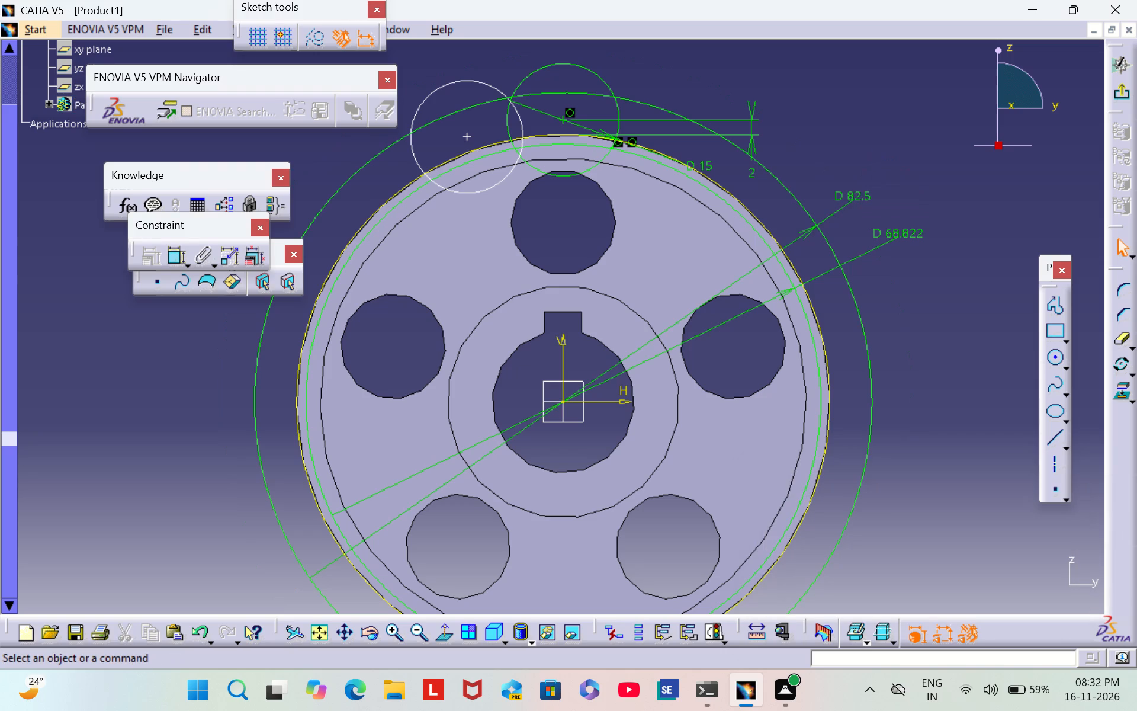
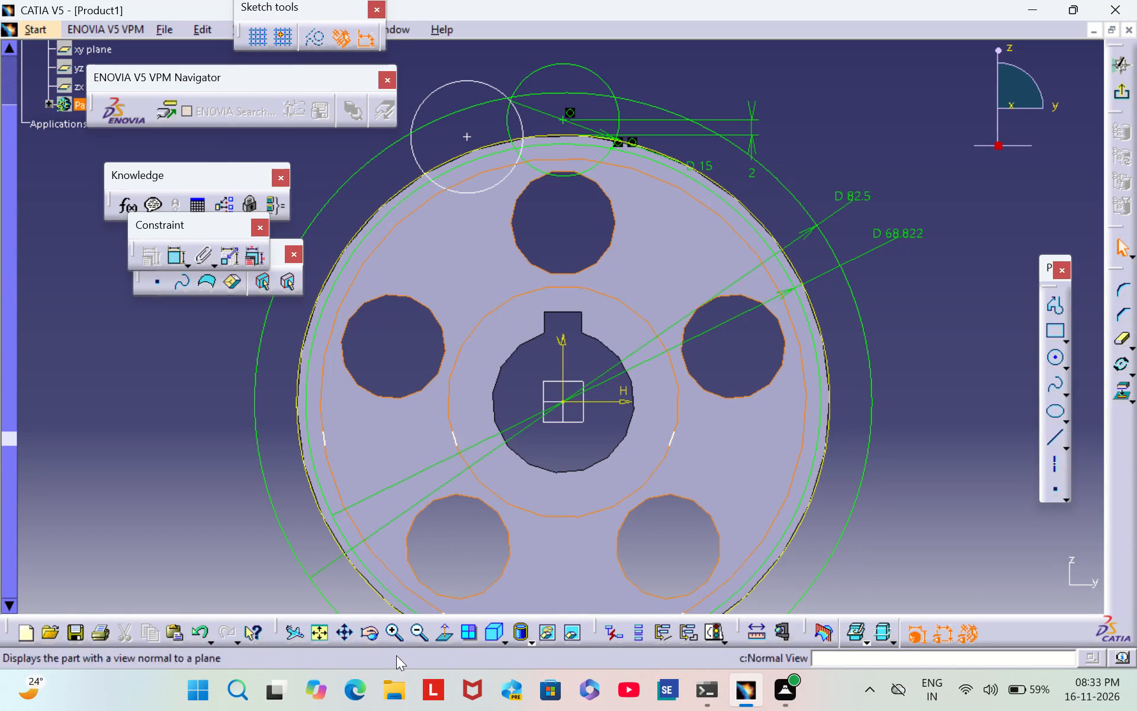
Examine up close the intersection area of the two overlapping 15 mm circles and the 82.5 mm circle above the wheel's rim.
{"action": "triple_click", "coordinate": [394, 637]}
{"action": "triple_click", "coordinate": [394, 634]}
{"action": "left_click", "coordinate": [394, 633]}
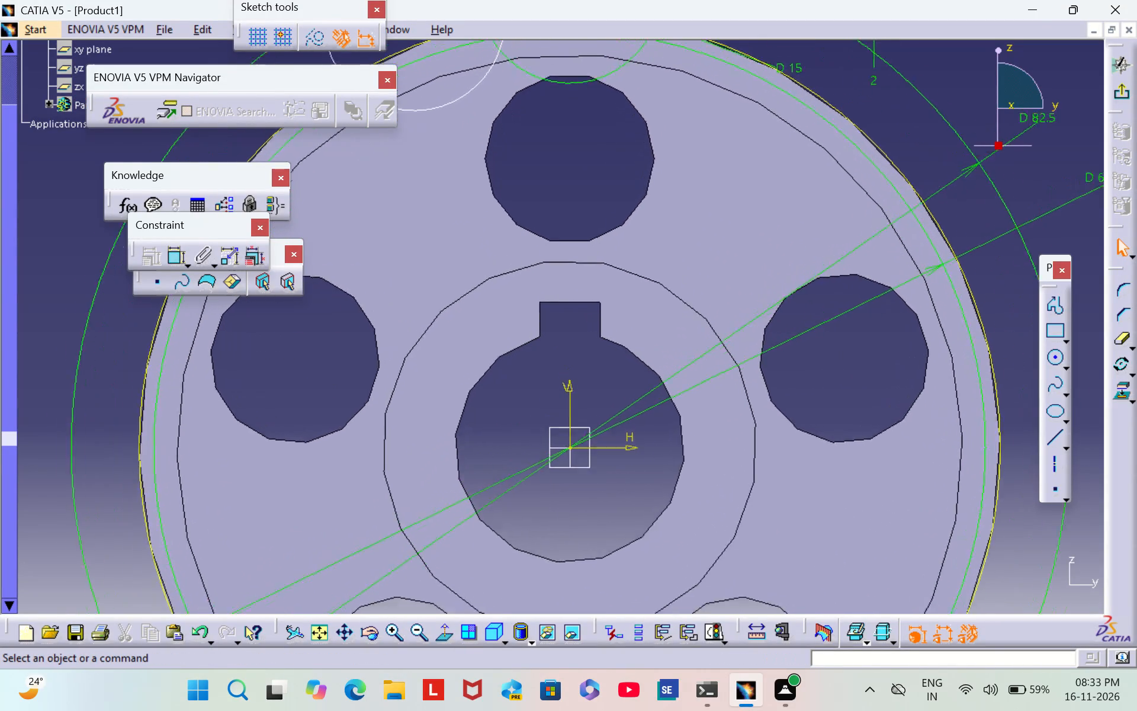
{"action": "middle_click_drag", "start_coordinate": [791, 81], "coordinate": [912, 420]}
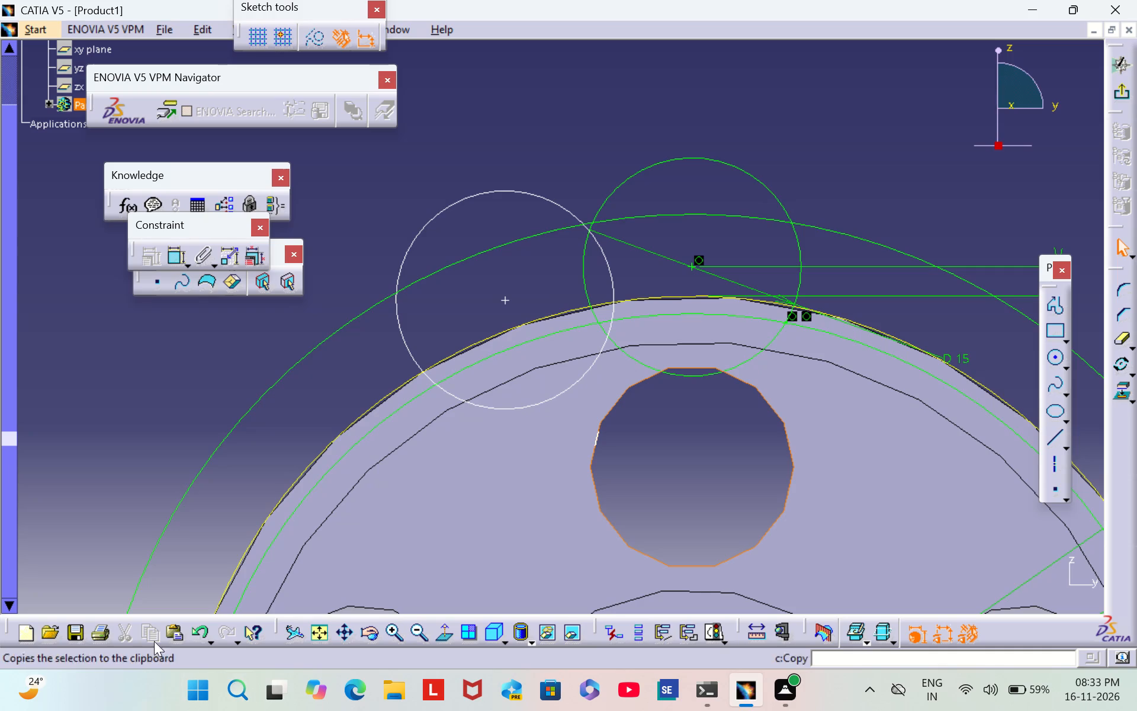
{"action": "triple_click", "coordinate": [394, 632]}
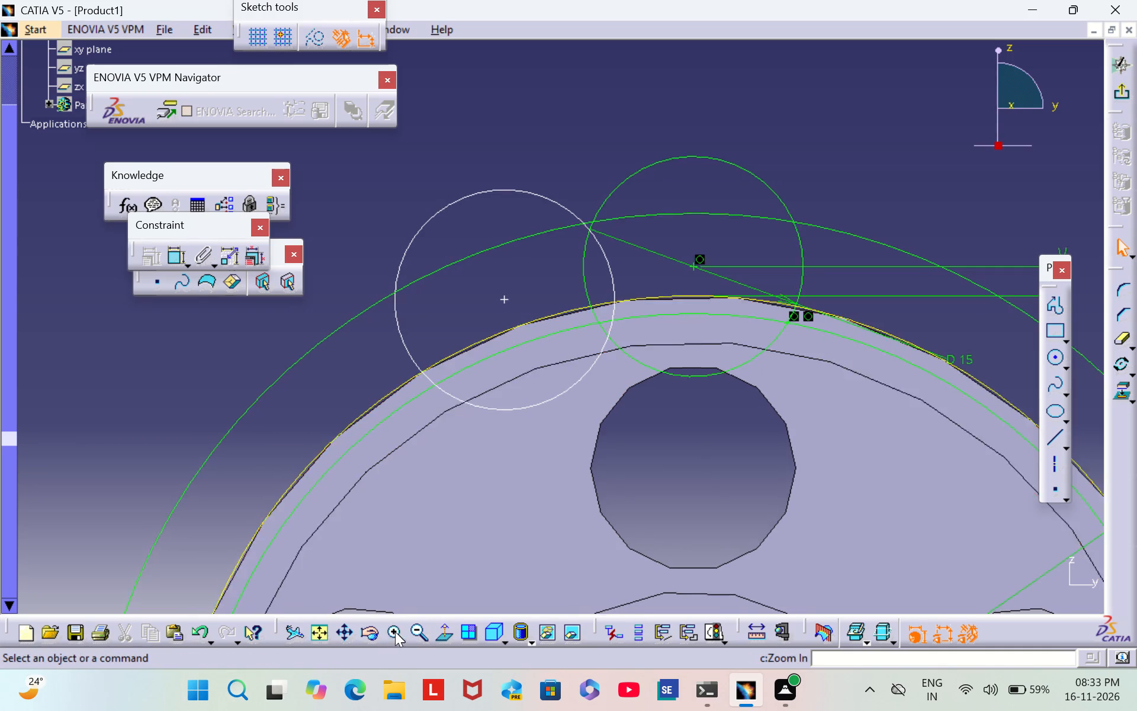
{"action": "triple_click", "coordinate": [395, 632]}
{"action": "triple_click", "coordinate": [396, 631]}
{"action": "triple_click", "coordinate": [396, 630]}
{"action": "triple_click", "coordinate": [396, 629]}
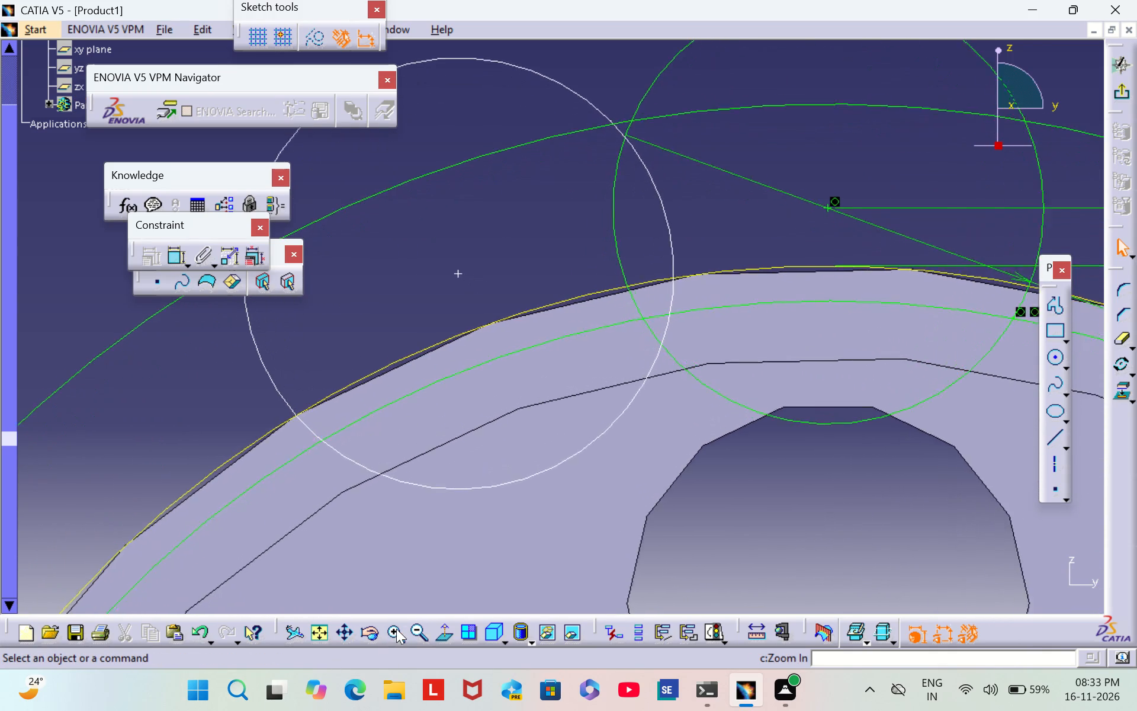
{"action": "middle_click_drag", "start_coordinate": [867, 125], "coordinate": [820, 334]}
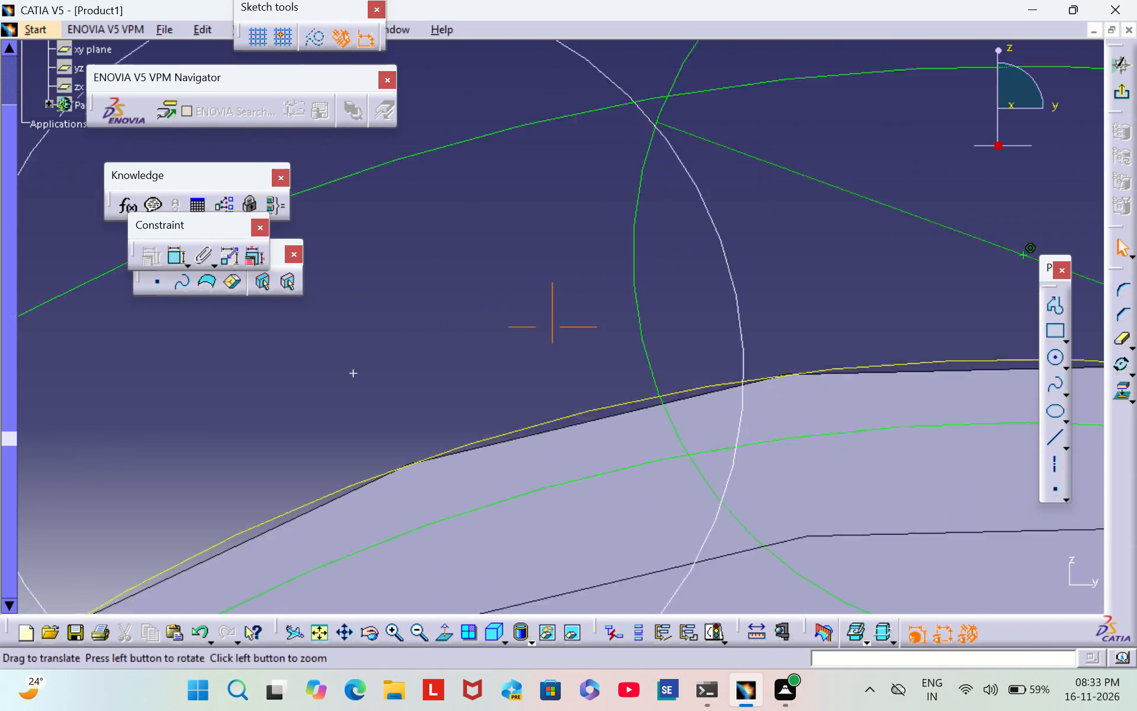
{"action": "middle_click_drag", "start_coordinate": [820, 334], "coordinate": [807, 400]}
{"action": "scroll", "coordinate": [807, 400], "scroll_direction": "up", "scroll_amount": 1}
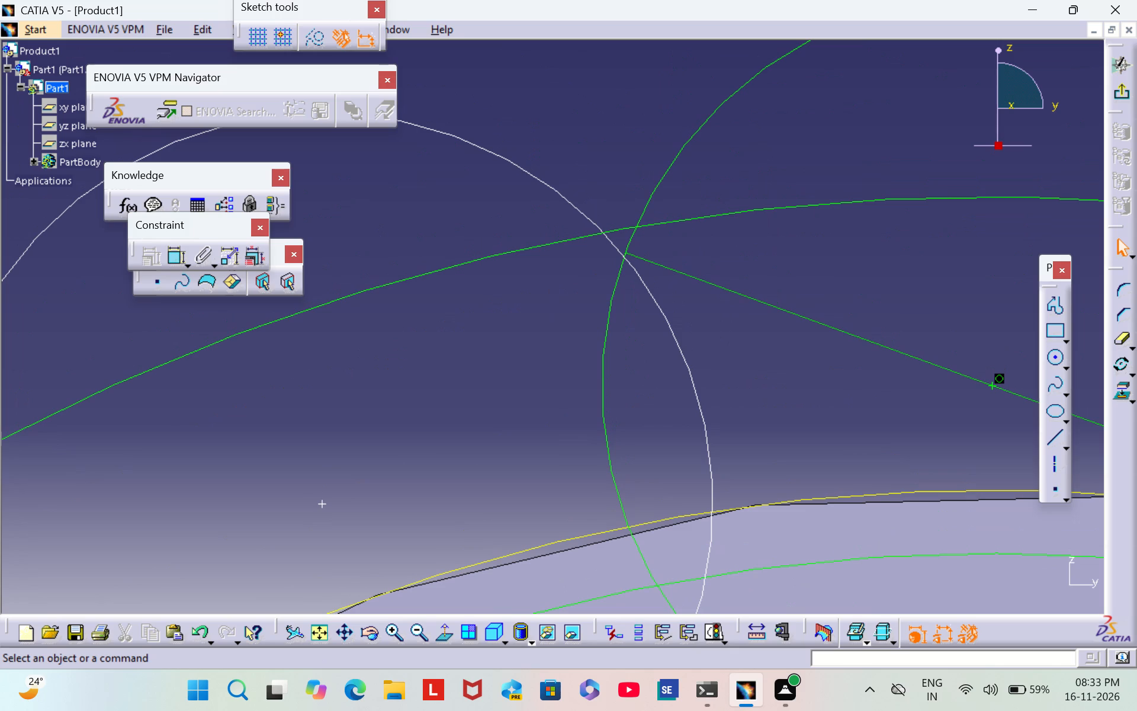
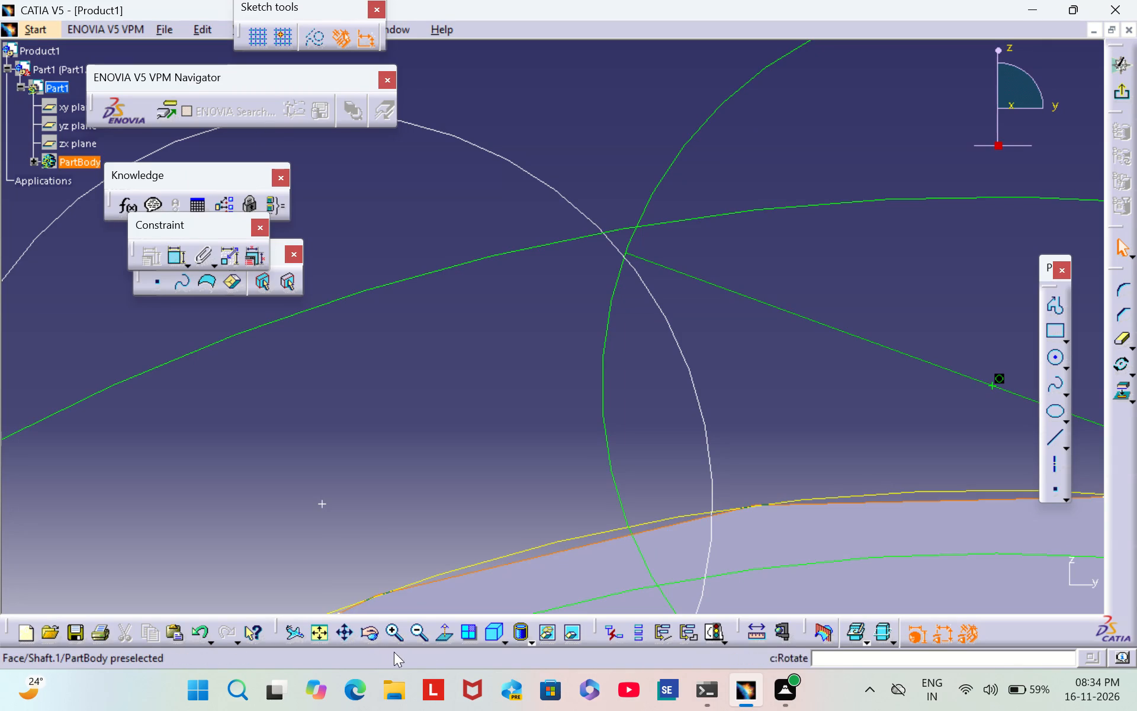
Delete the 82.5 mm diameter dimension from the outermost reference circle around the wheel.
{"action": "triple_click", "coordinate": [416, 633]}
{"action": "triple_click", "coordinate": [416, 632]}
{"action": "triple_click", "coordinate": [416, 630]}
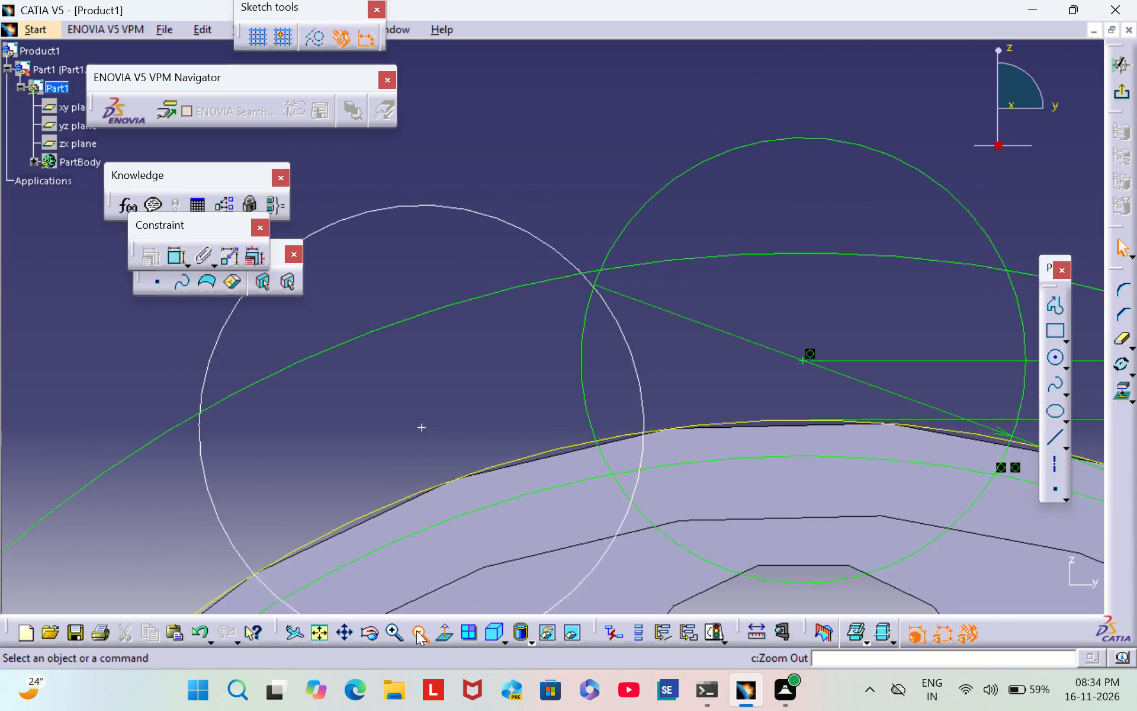
{"action": "triple_click", "coordinate": [416, 630]}
{"action": "triple_click", "coordinate": [416, 630]}
{"action": "left_click", "coordinate": [416, 630]}
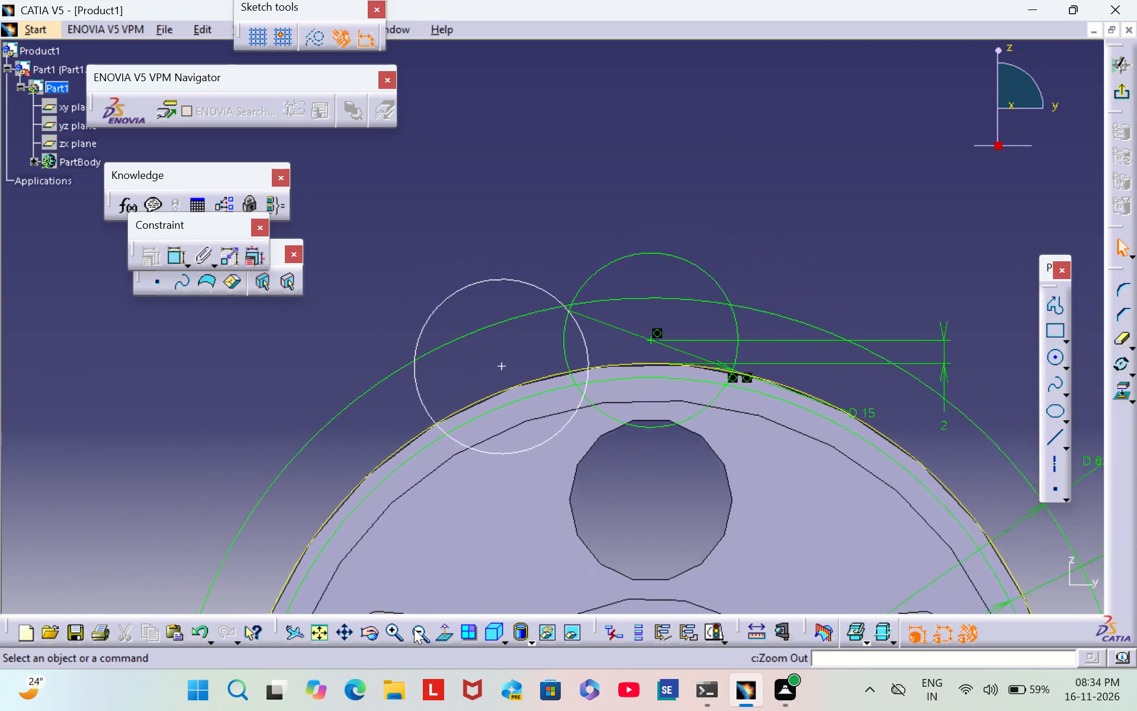
{"action": "middle_click_drag", "start_coordinate": [727, 408], "coordinate": [514, 251]}
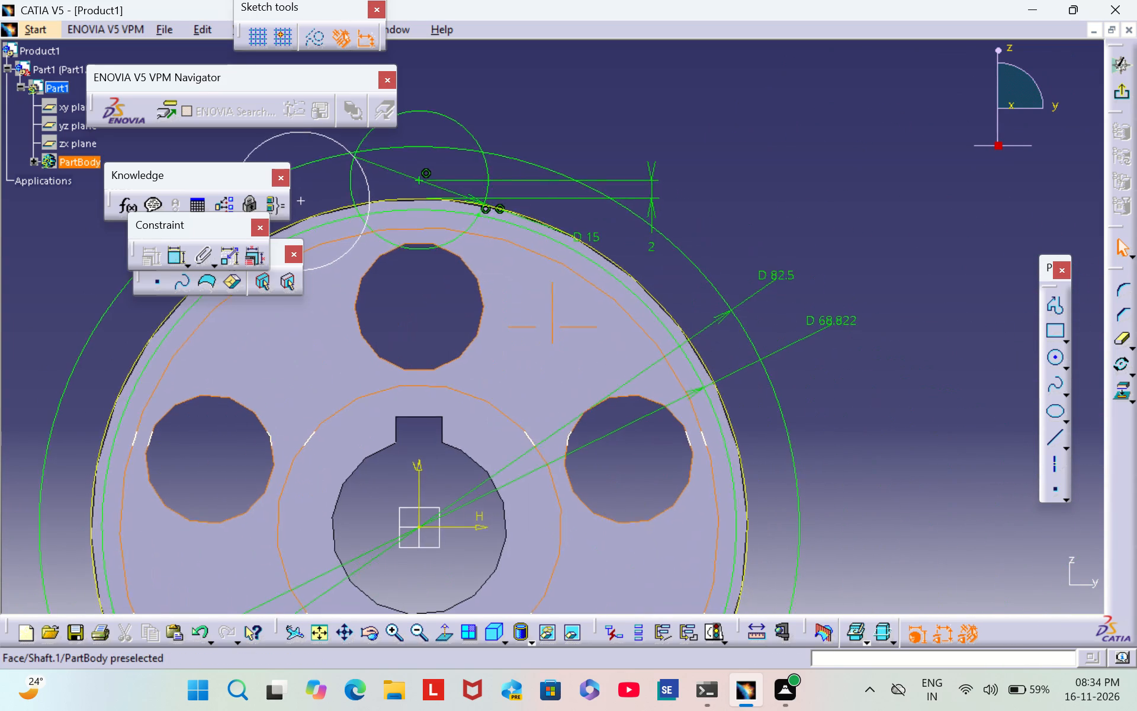
{"action": "middle_click_drag", "start_coordinate": [514, 251], "coordinate": [512, 249]}
{"action": "scroll", "coordinate": [808, 256], "scroll_direction": "down", "scroll_amount": 1}
{"action": "middle_click_drag", "start_coordinate": [809, 254], "coordinate": [930, 269]}
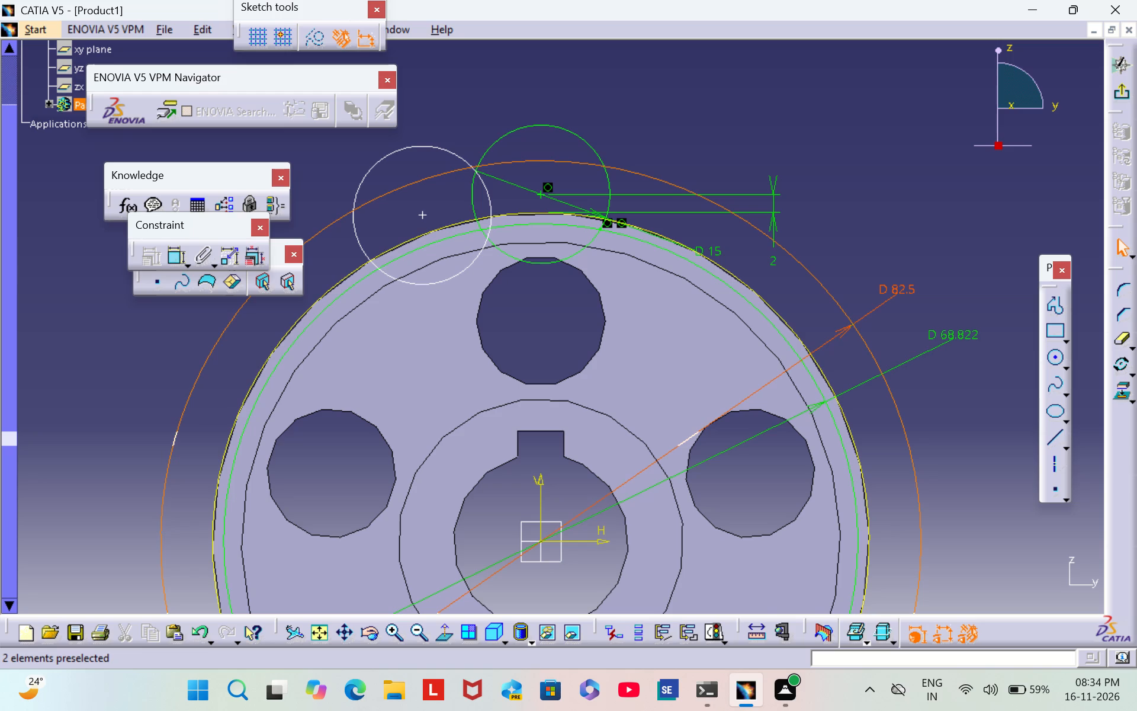
{"action": "middle_click_drag", "start_coordinate": [901, 287], "coordinate": [930, 163]}
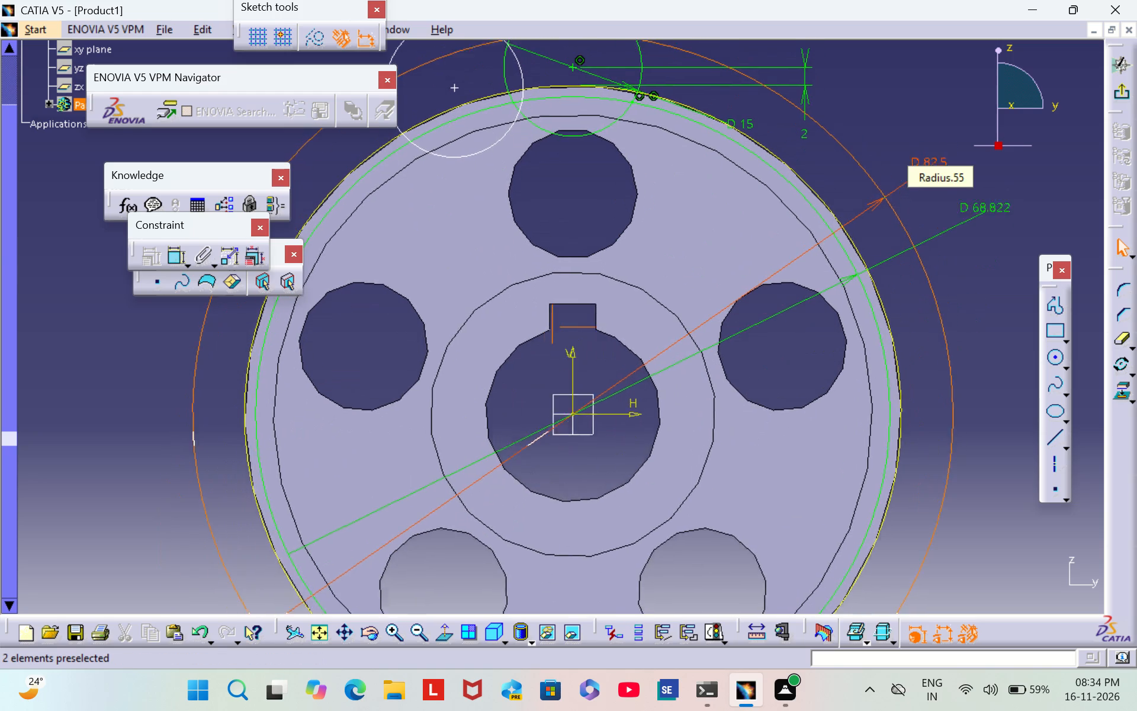
{"action": "middle_click_drag", "start_coordinate": [930, 163], "coordinate": [901, 216]}
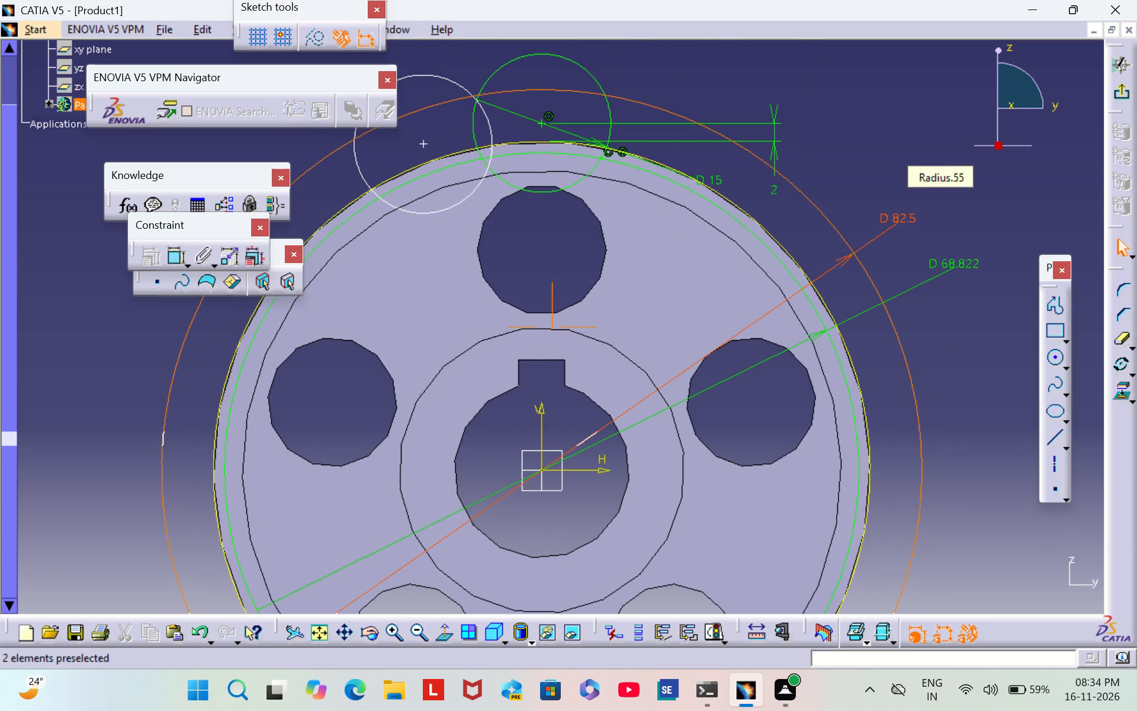
{"action": "right_click", "coordinate": [903, 217]}
{"action": "left_click", "coordinate": [1017, 453]}
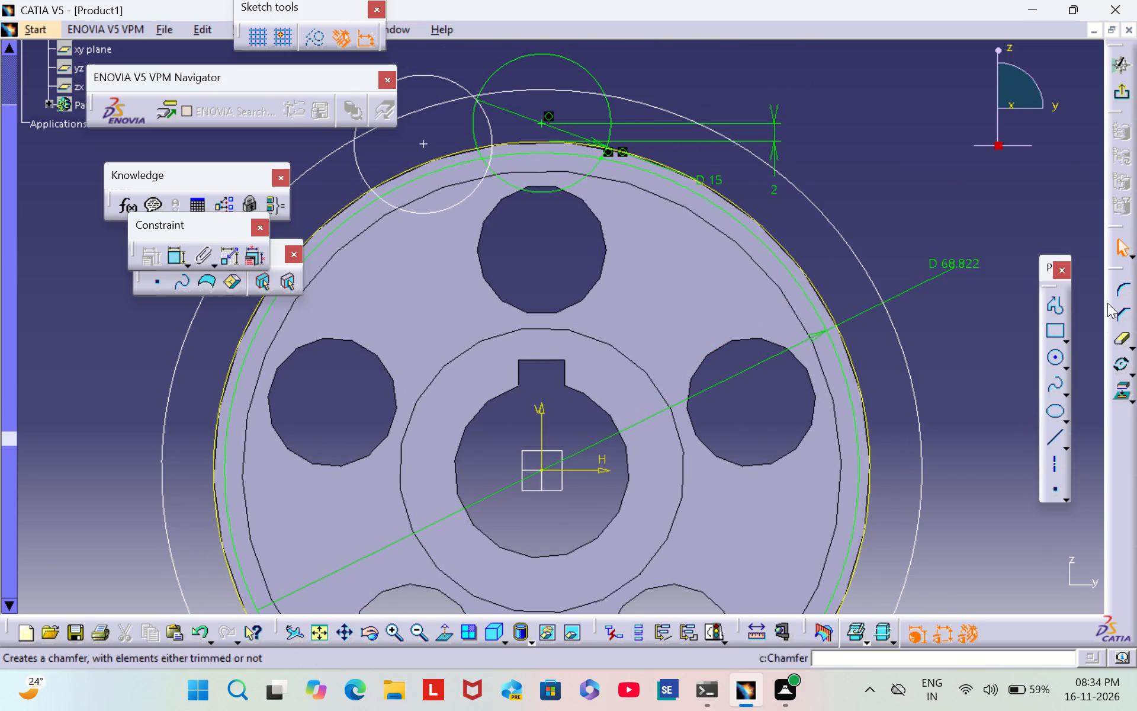
Sketch a circle about 77.8 mm in diameter centred on the sketch origin, just inside the outermost reference circle.
{"action": "left_click", "coordinate": [1051, 362]}
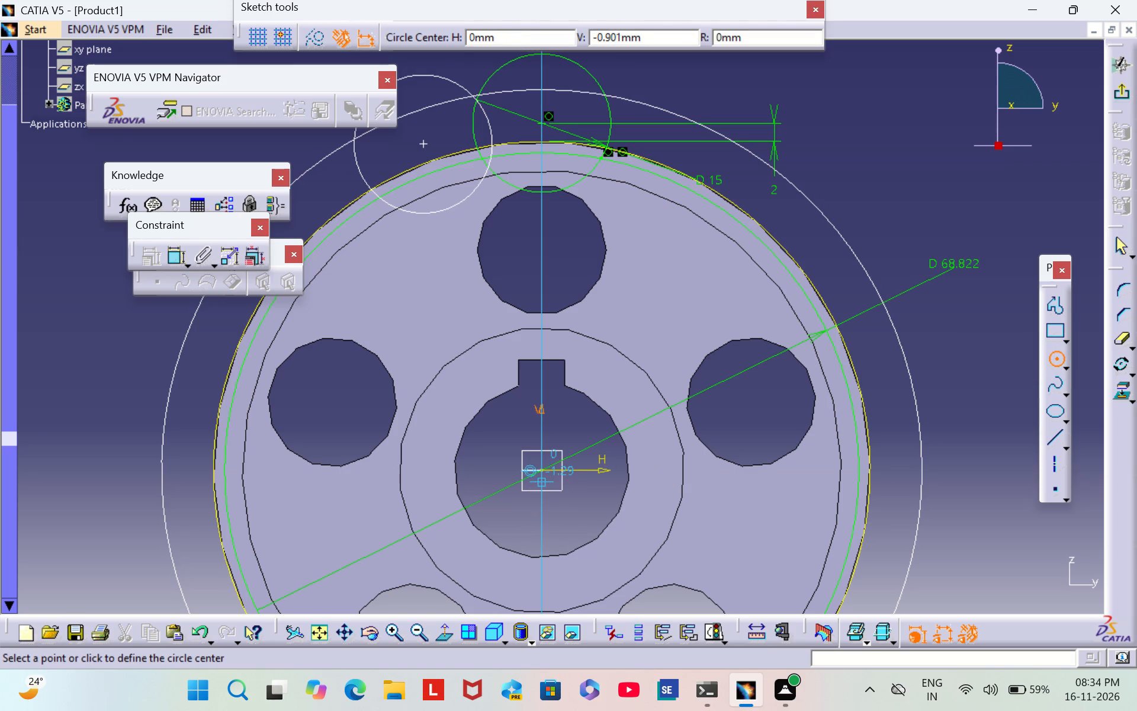
{"action": "left_click", "coordinate": [539, 470]}
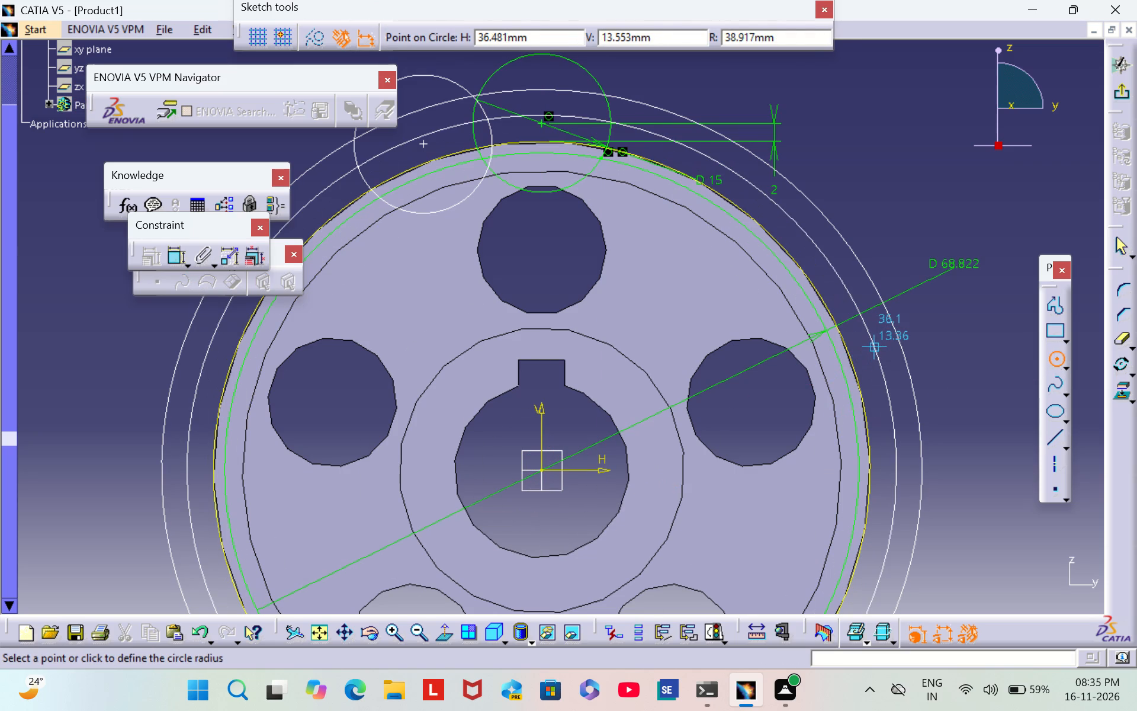
{"action": "left_click", "coordinate": [879, 344]}
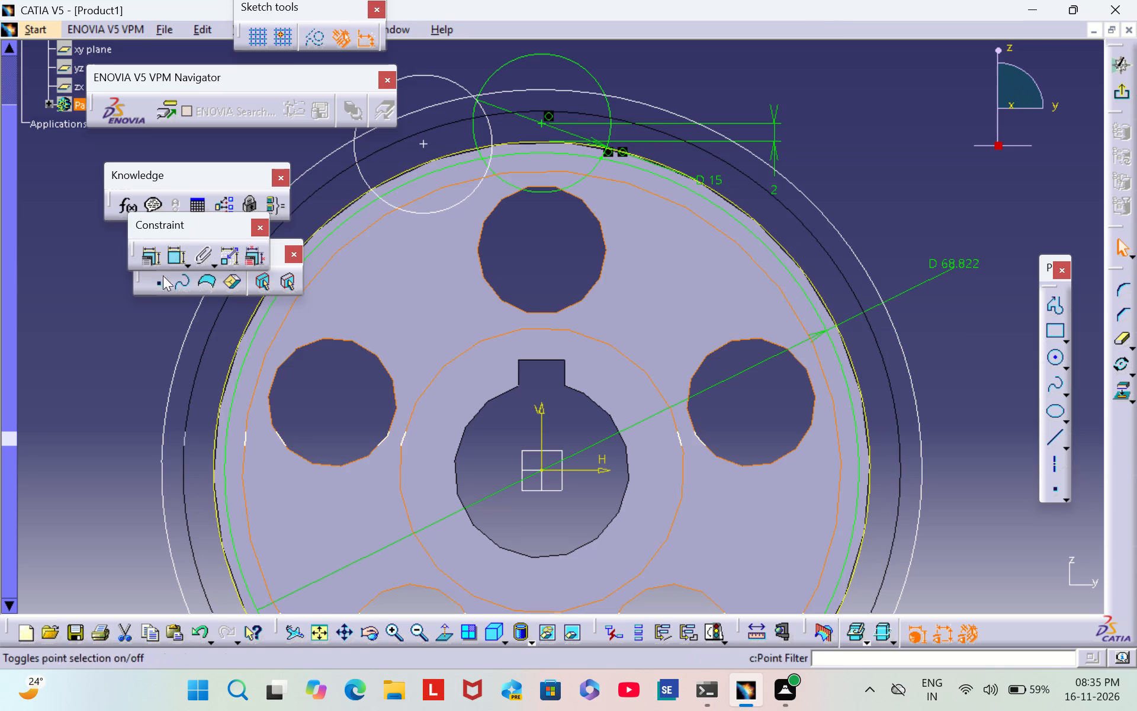
Add a diameter dimension to the new origin-centred circle and set it to 82.5 mm.
{"action": "left_click", "coordinate": [179, 254]}
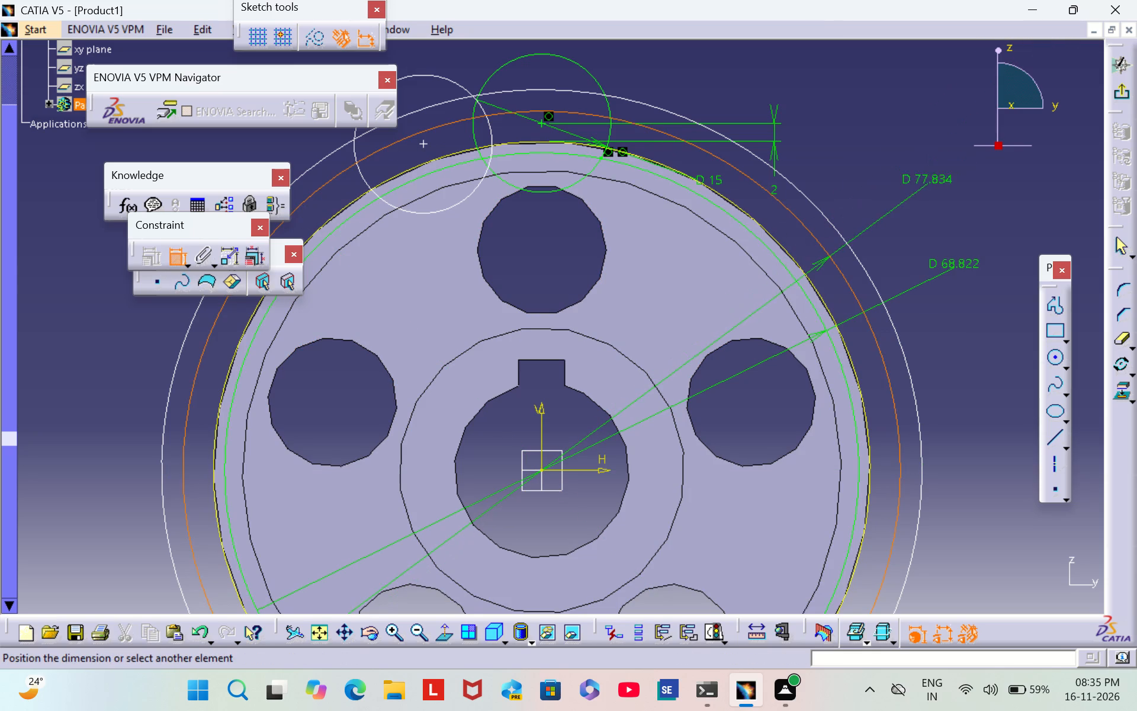
{"action": "left_click", "coordinate": [898, 206]}
{"action": "double_click", "coordinate": [891, 196]}
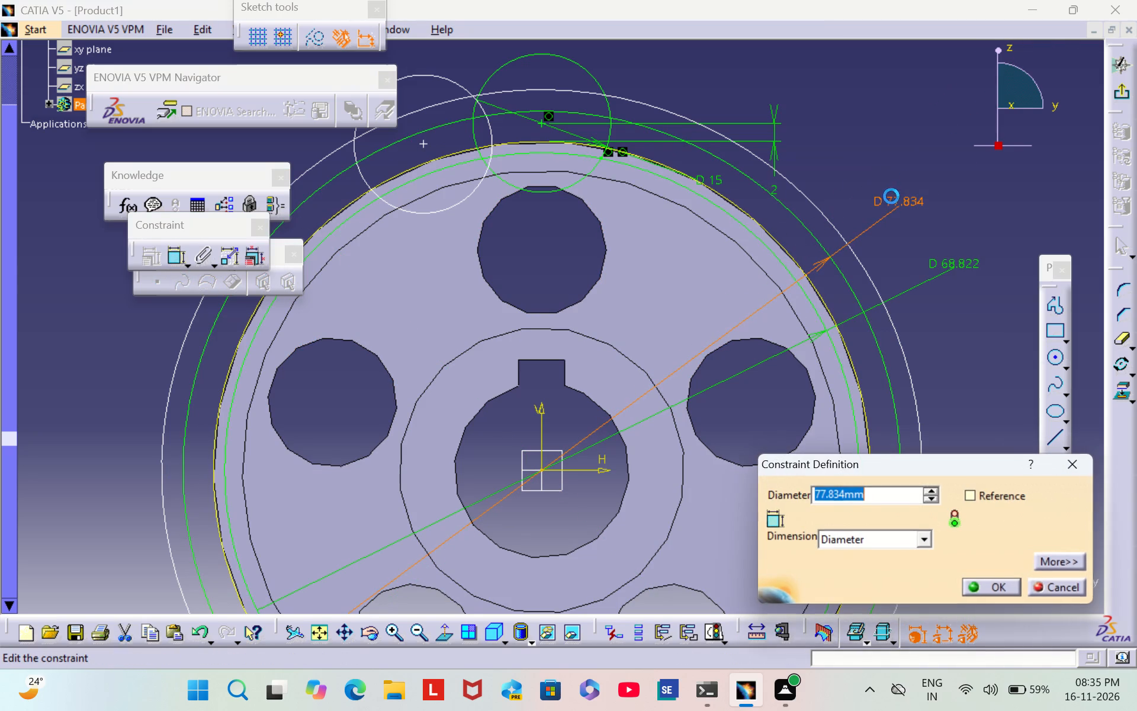
{"action": "key", "text": "BackSpace"}
{"action": "type", "text": "82.5"}
{"action": "key", "text": "Return"}
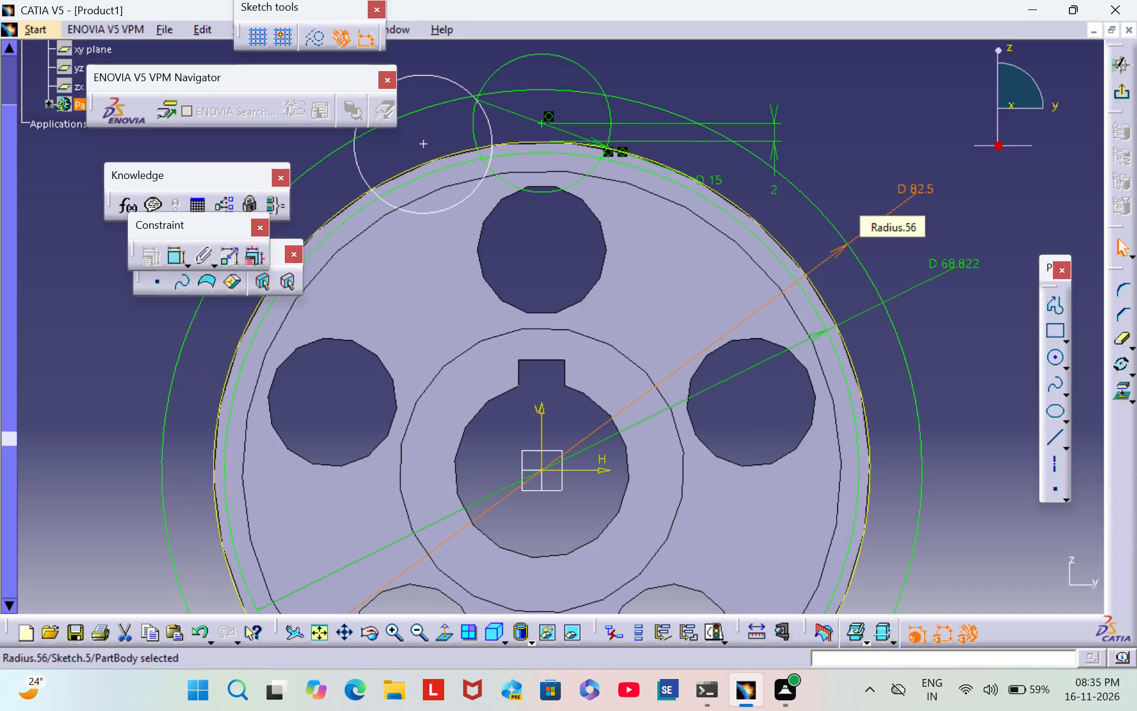
{"action": "left_click", "coordinate": [887, 175]}
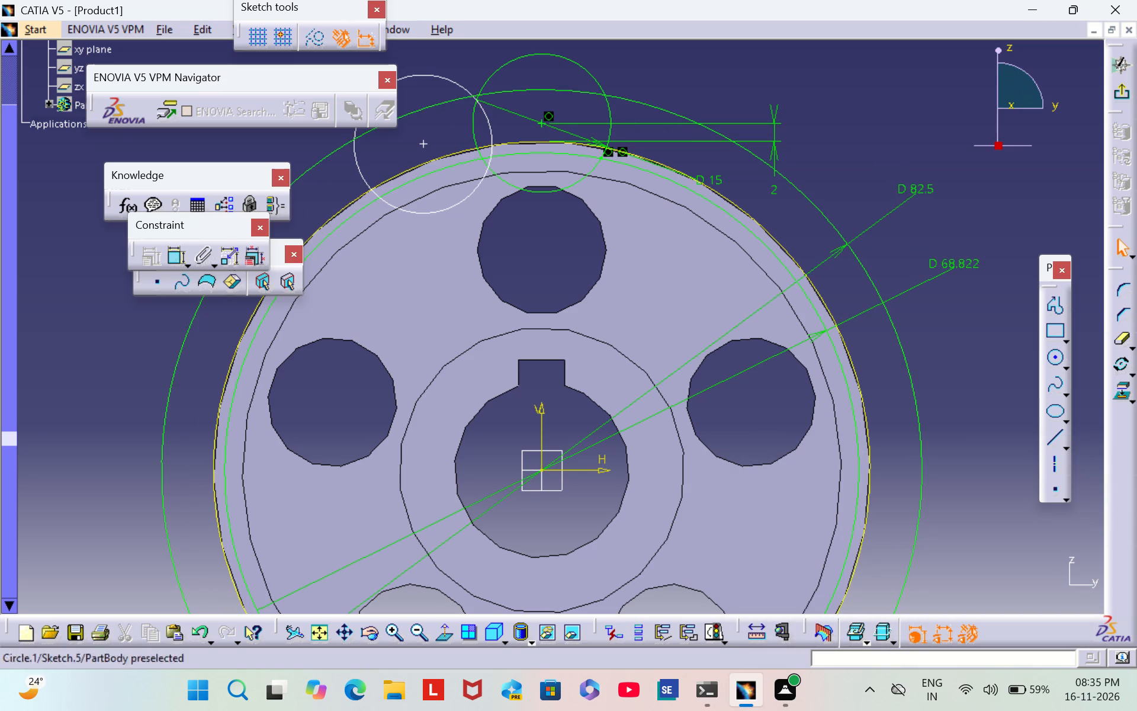
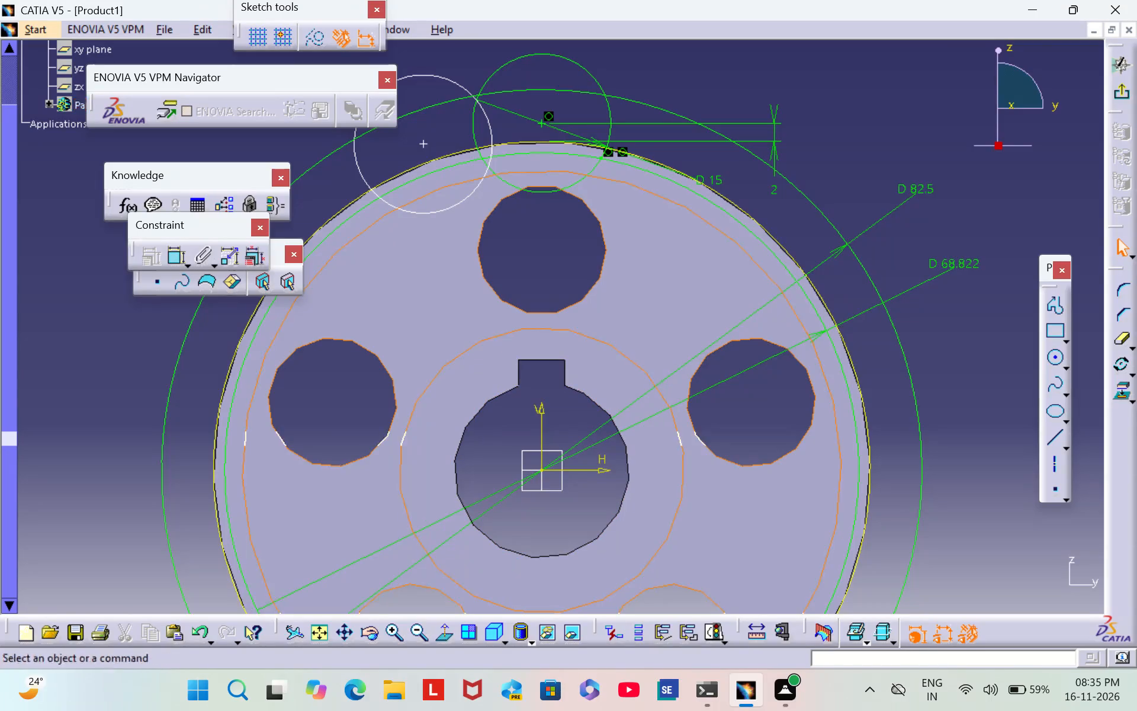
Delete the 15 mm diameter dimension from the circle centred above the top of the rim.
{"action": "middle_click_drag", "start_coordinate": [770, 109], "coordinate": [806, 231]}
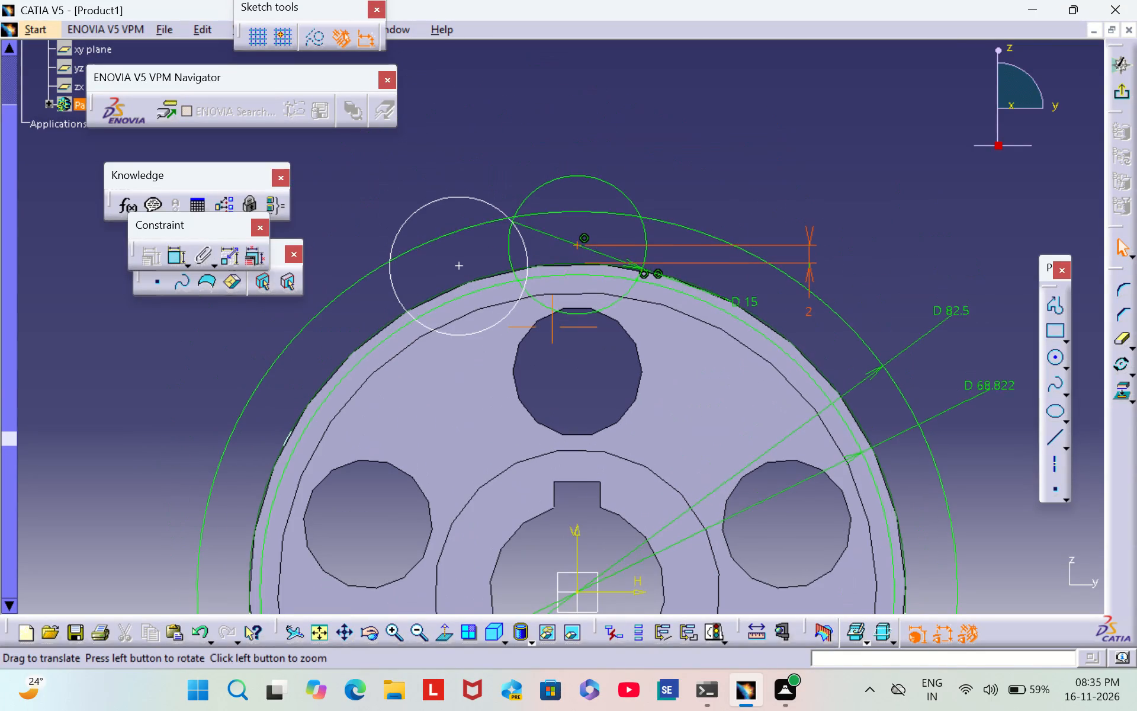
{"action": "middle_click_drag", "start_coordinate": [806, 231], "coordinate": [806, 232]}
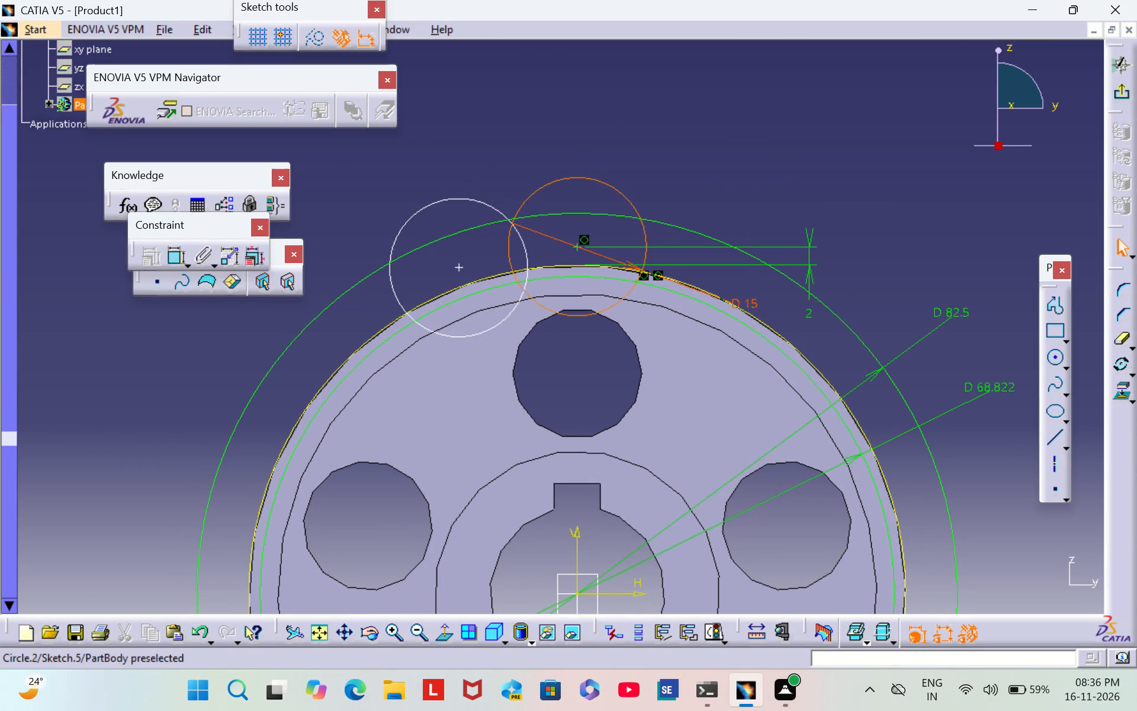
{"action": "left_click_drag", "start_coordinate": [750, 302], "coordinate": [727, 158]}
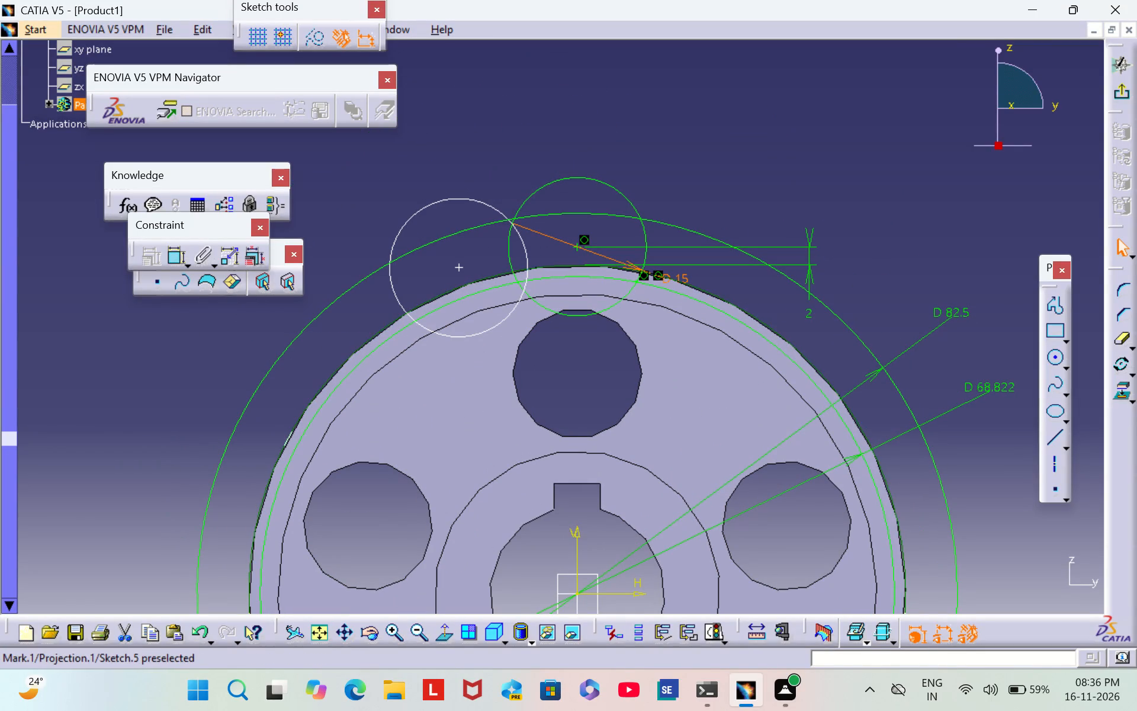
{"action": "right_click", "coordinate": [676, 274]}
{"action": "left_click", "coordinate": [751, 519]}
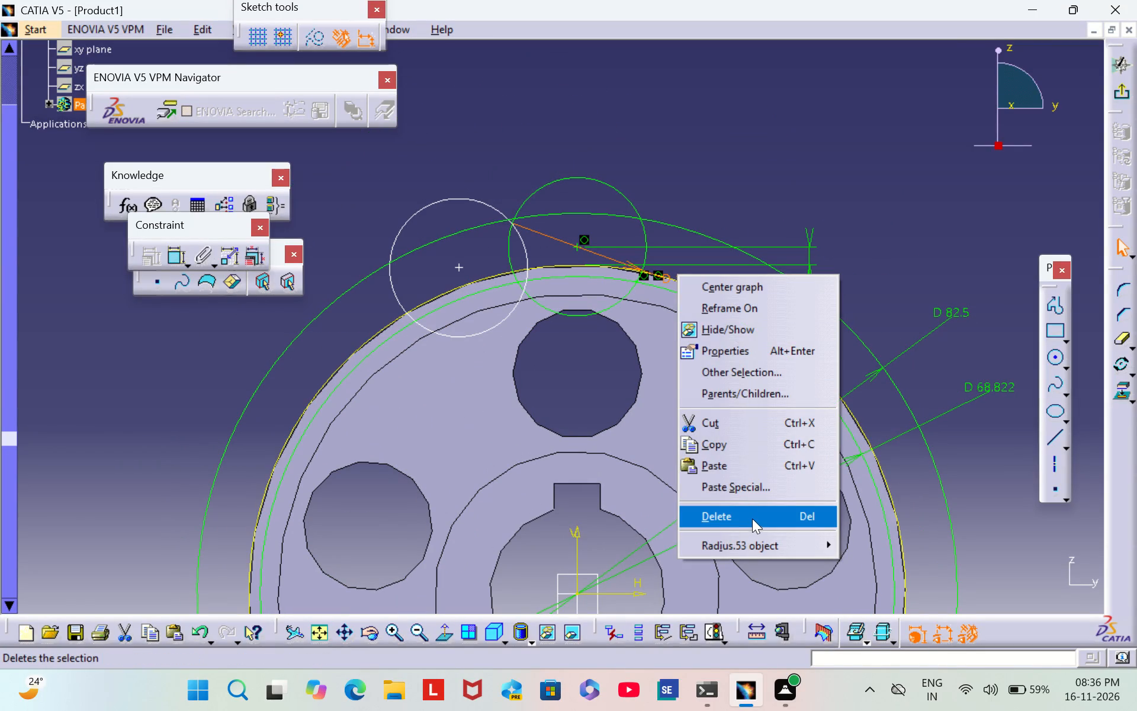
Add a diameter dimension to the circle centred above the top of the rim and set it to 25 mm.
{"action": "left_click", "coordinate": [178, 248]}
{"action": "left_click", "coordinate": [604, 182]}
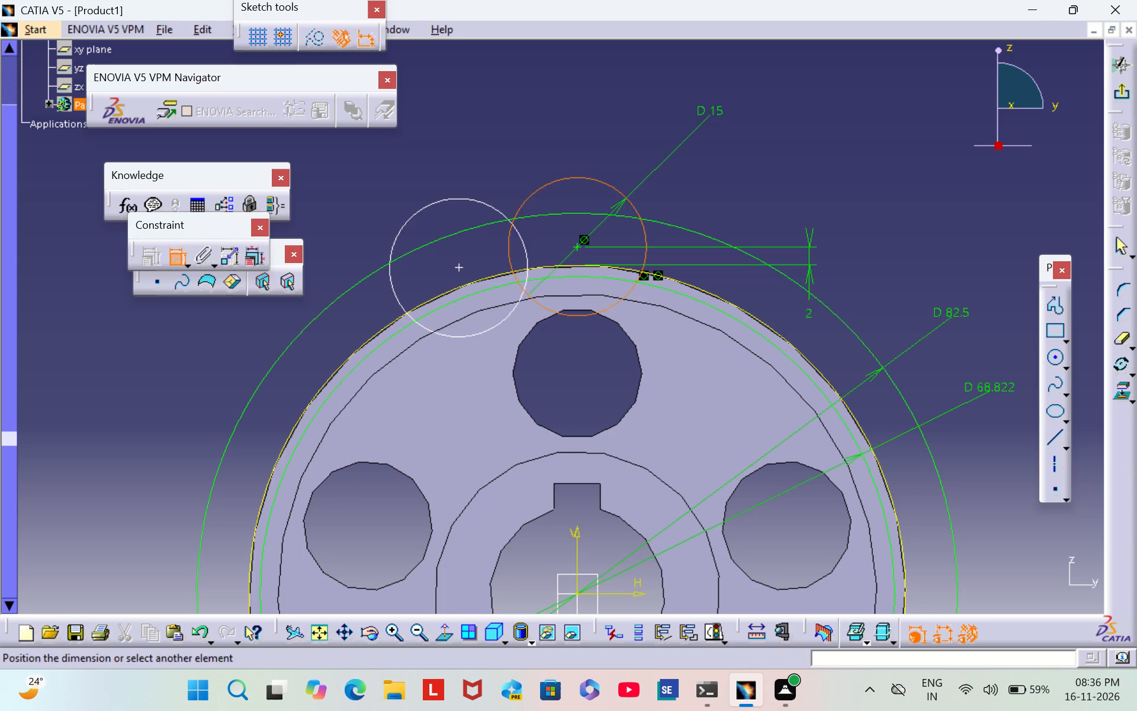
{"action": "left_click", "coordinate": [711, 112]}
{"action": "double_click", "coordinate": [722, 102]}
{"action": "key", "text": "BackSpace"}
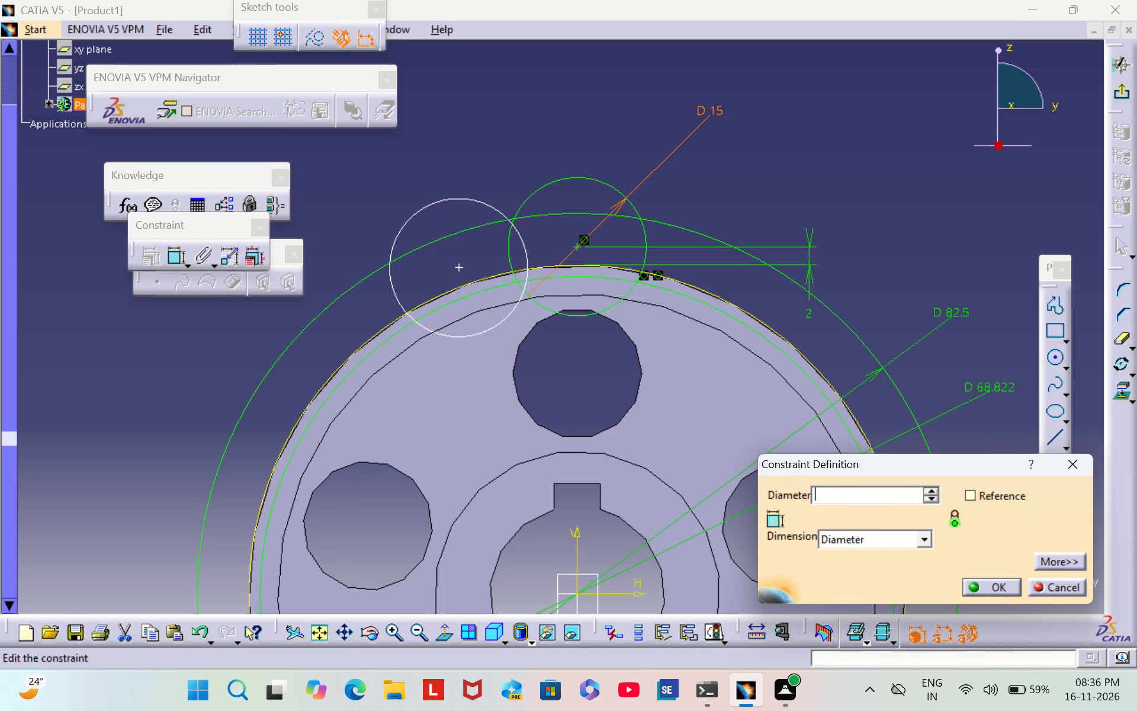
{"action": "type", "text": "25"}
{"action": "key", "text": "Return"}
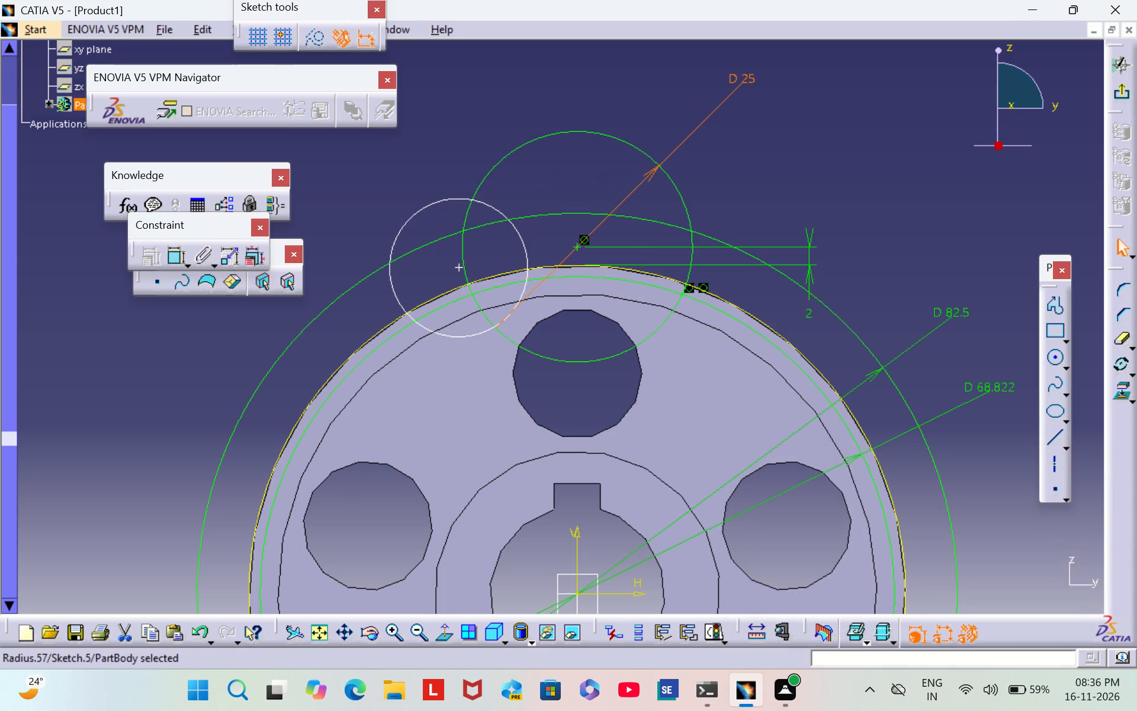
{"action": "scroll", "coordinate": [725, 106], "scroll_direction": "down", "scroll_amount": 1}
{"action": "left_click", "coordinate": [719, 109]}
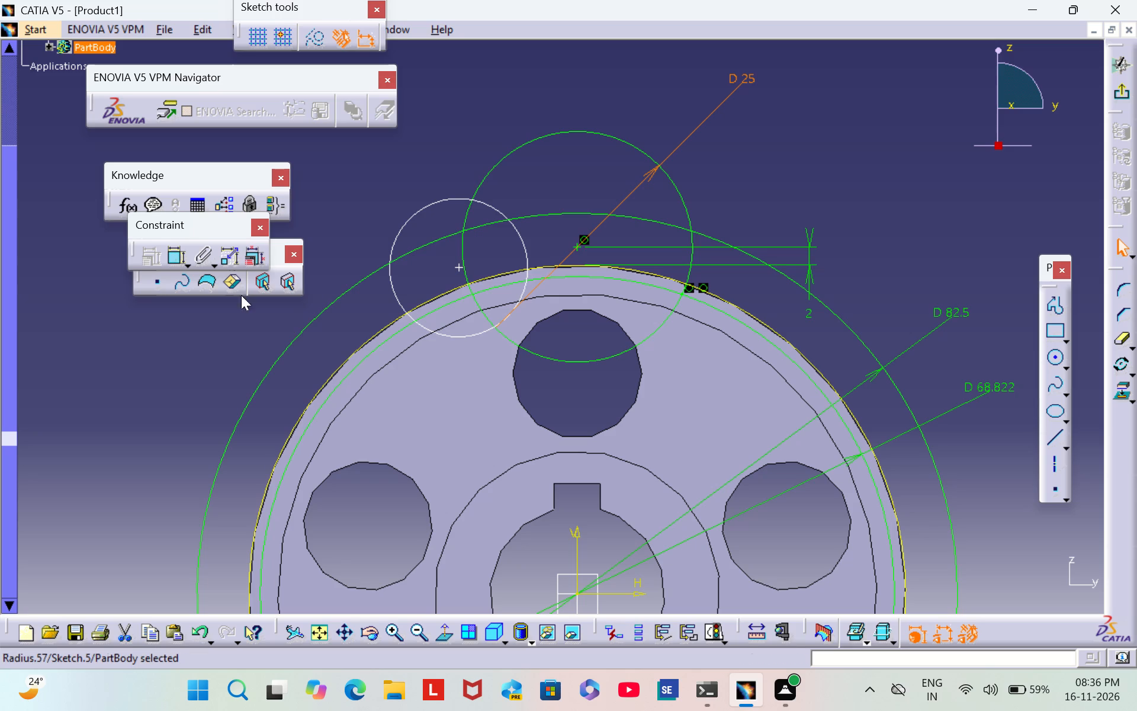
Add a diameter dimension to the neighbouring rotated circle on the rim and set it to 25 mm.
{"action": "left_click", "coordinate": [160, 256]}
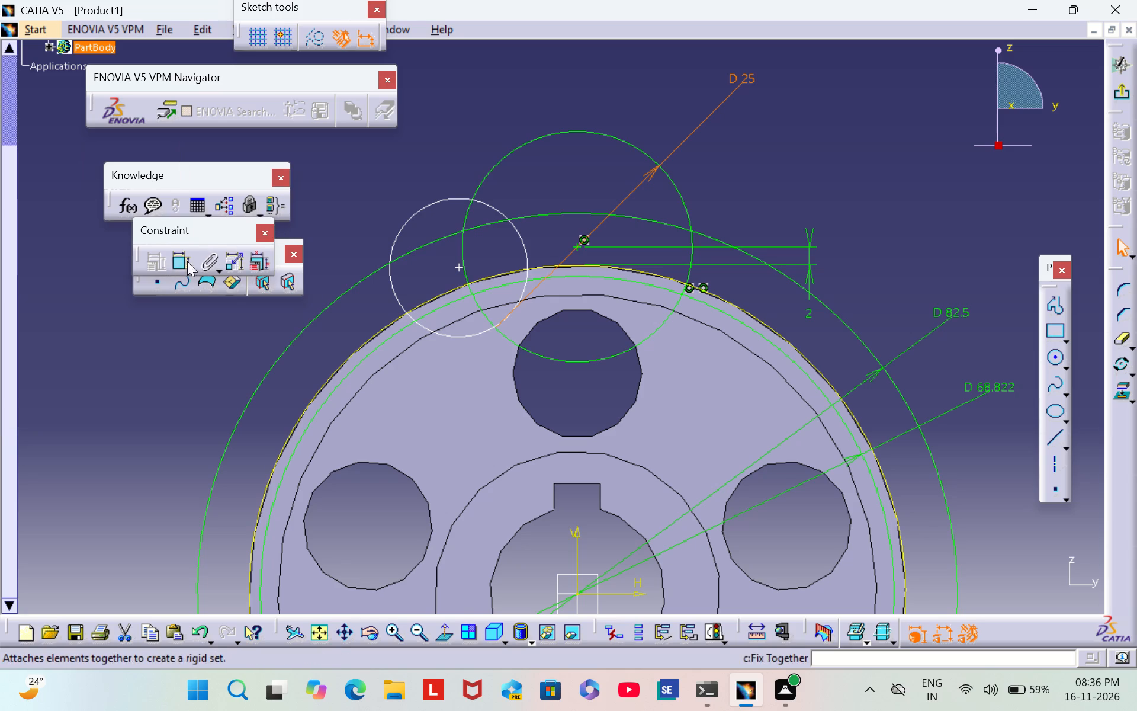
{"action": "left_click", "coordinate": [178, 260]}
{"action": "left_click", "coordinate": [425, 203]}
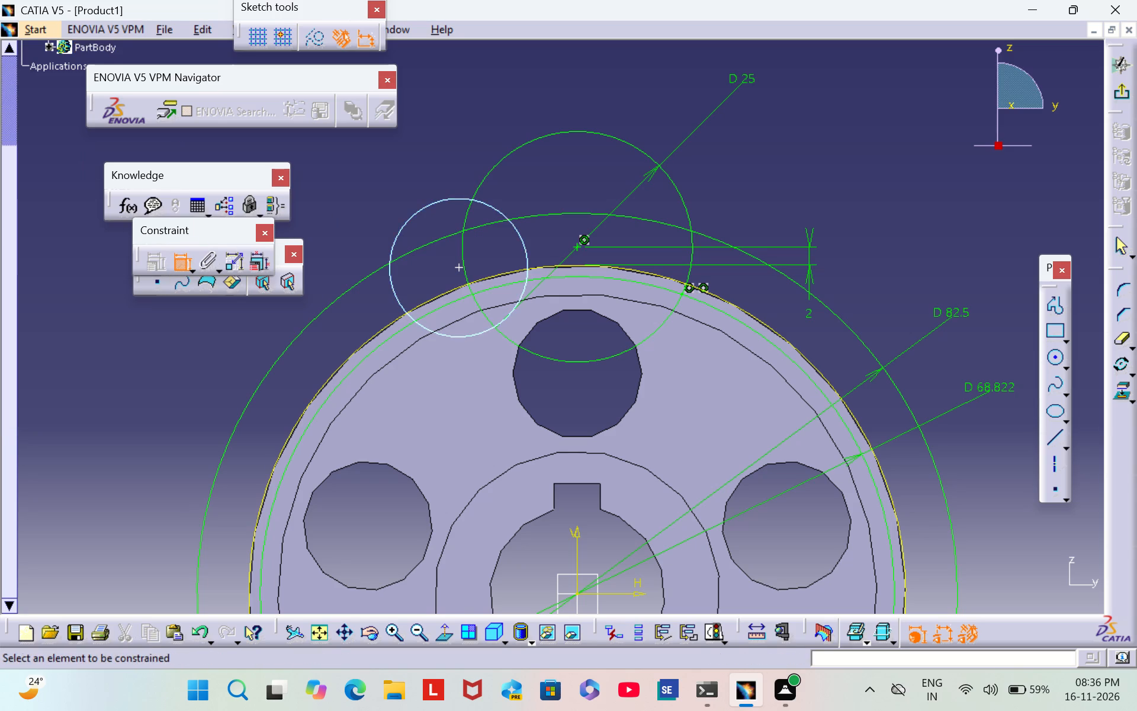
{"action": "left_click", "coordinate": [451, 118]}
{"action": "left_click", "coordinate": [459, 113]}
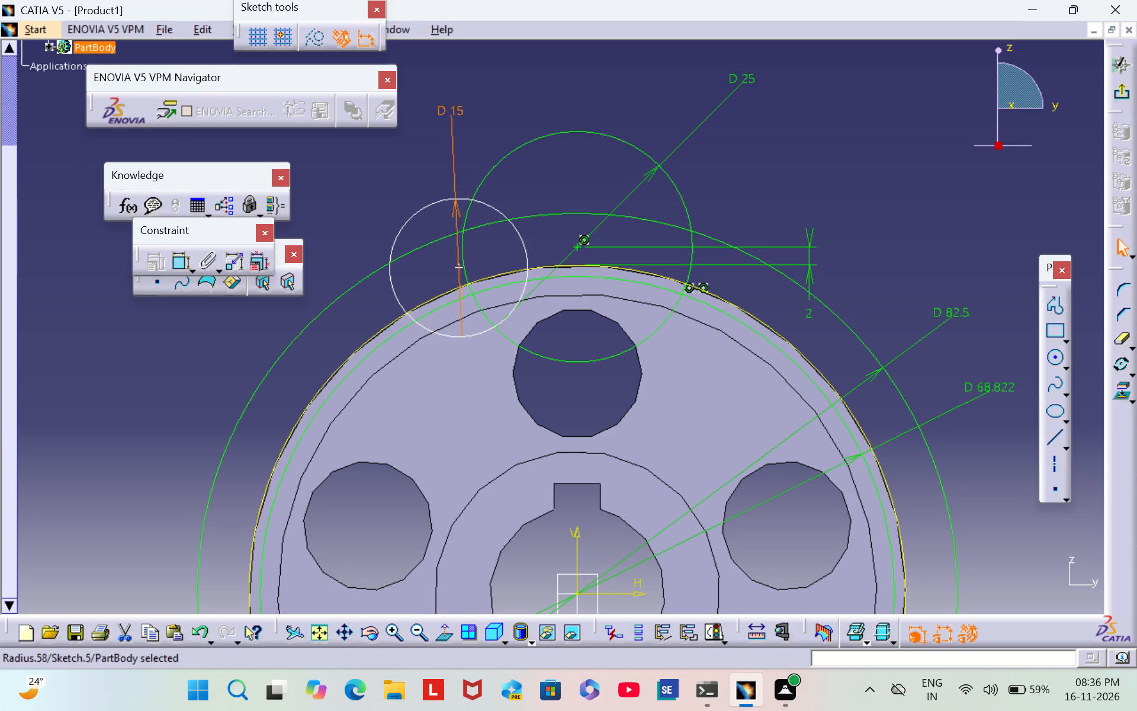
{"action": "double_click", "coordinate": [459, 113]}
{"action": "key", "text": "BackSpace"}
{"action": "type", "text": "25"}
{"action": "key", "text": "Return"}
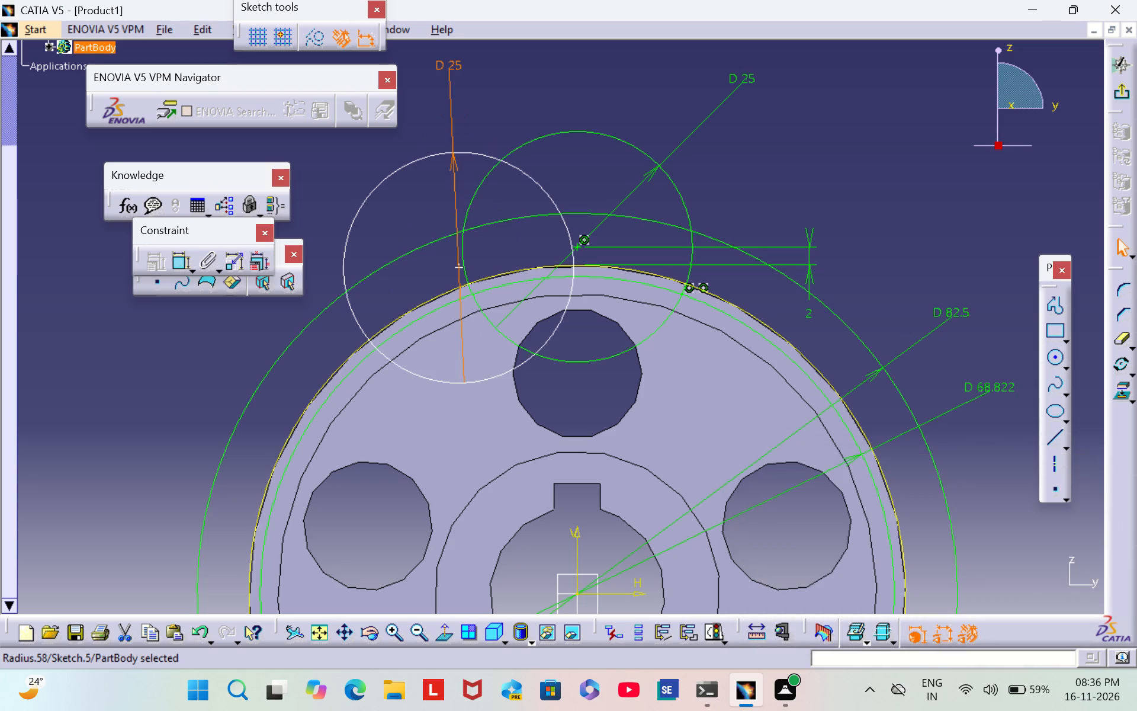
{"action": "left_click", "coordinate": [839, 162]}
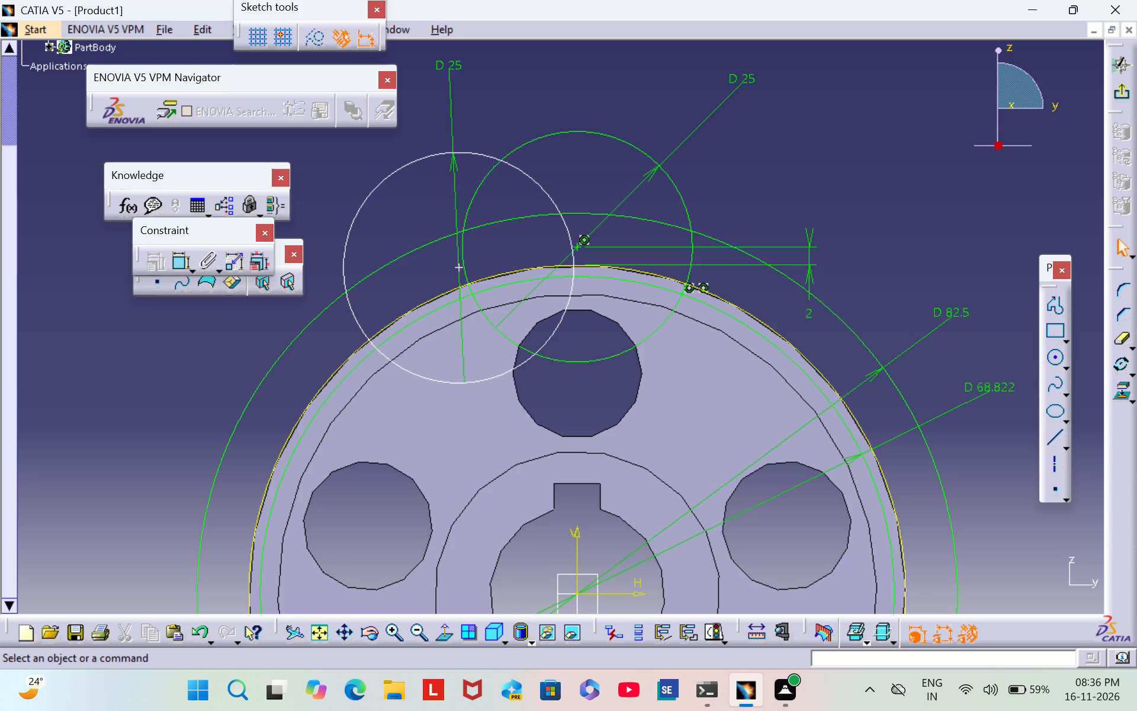
Delete the 68.822 mm diameter dimension from the reference circle just inside the rim.
{"action": "triple_click", "coordinate": [417, 641]}
{"action": "triple_click", "coordinate": [417, 640]}
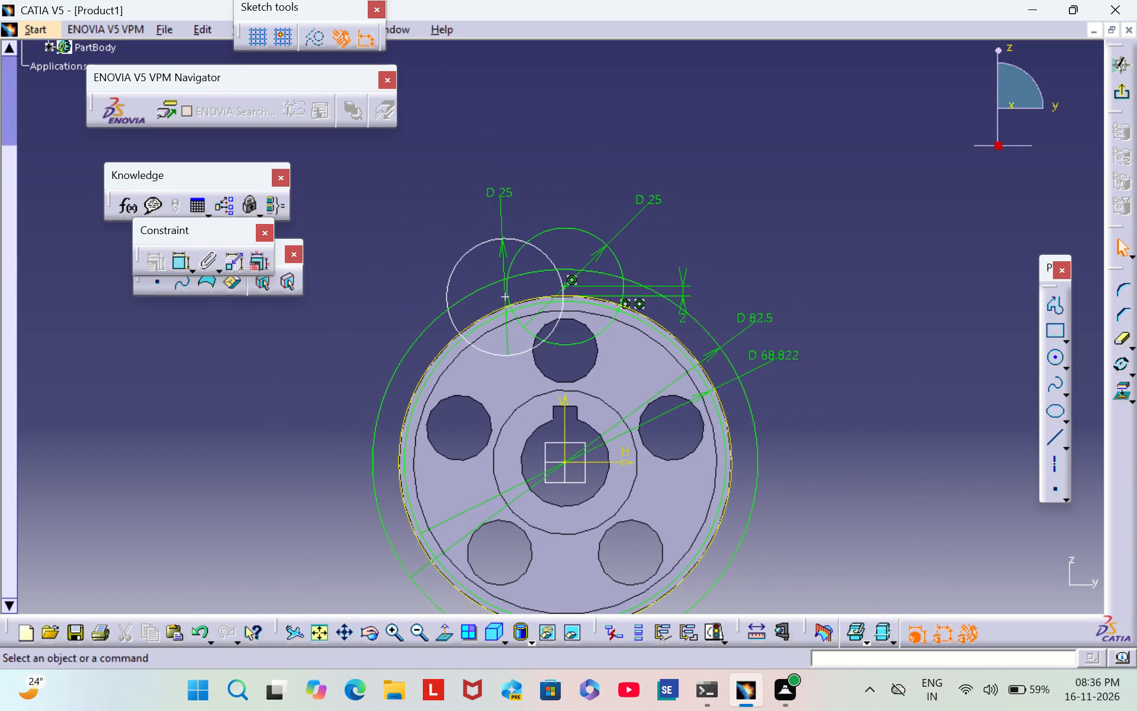
{"action": "middle_click_drag", "start_coordinate": [828, 403], "coordinate": [780, 312]}
{"action": "right_click", "coordinate": [725, 263]}
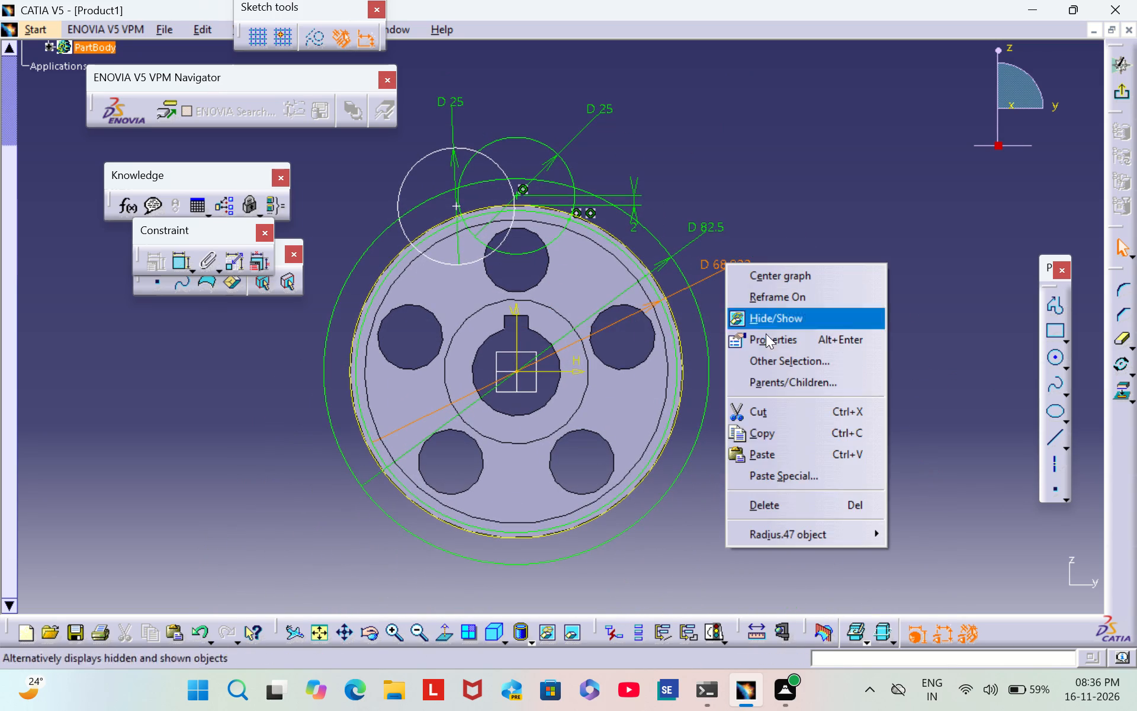
{"action": "left_click", "coordinate": [802, 505]}
Delete the concentric reference circles inside and outside the rim, along with the projected outer rim edge.
{"action": "right_click", "coordinate": [708, 334]}
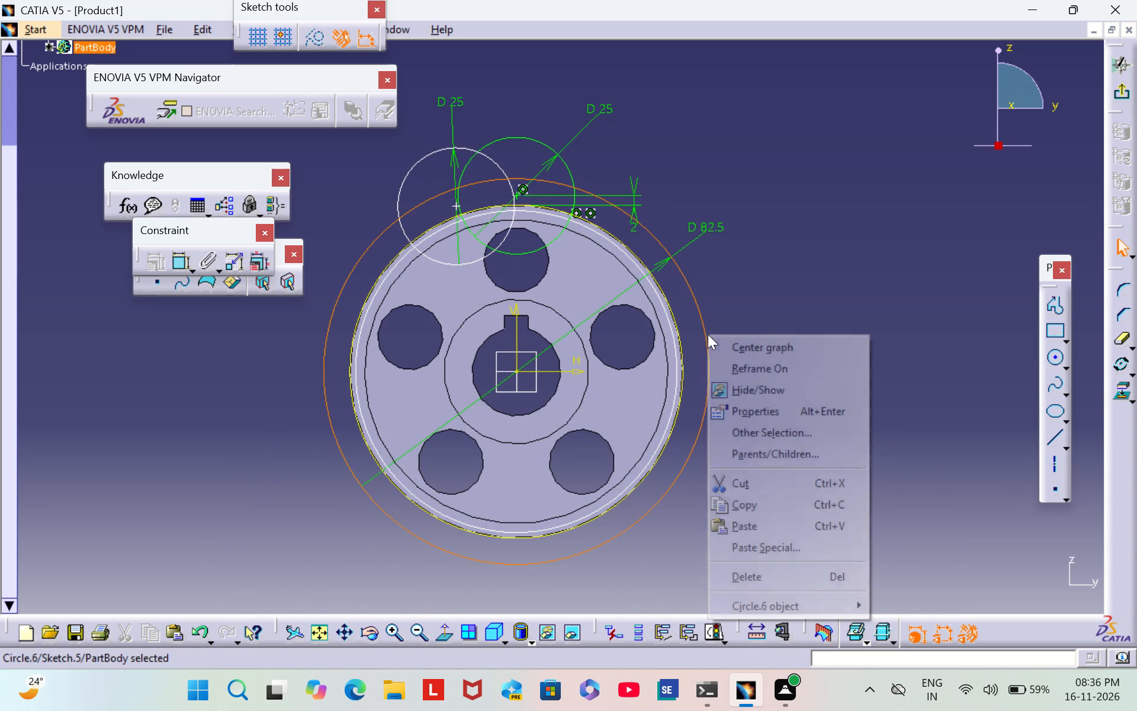
{"action": "left_click", "coordinate": [791, 573]}
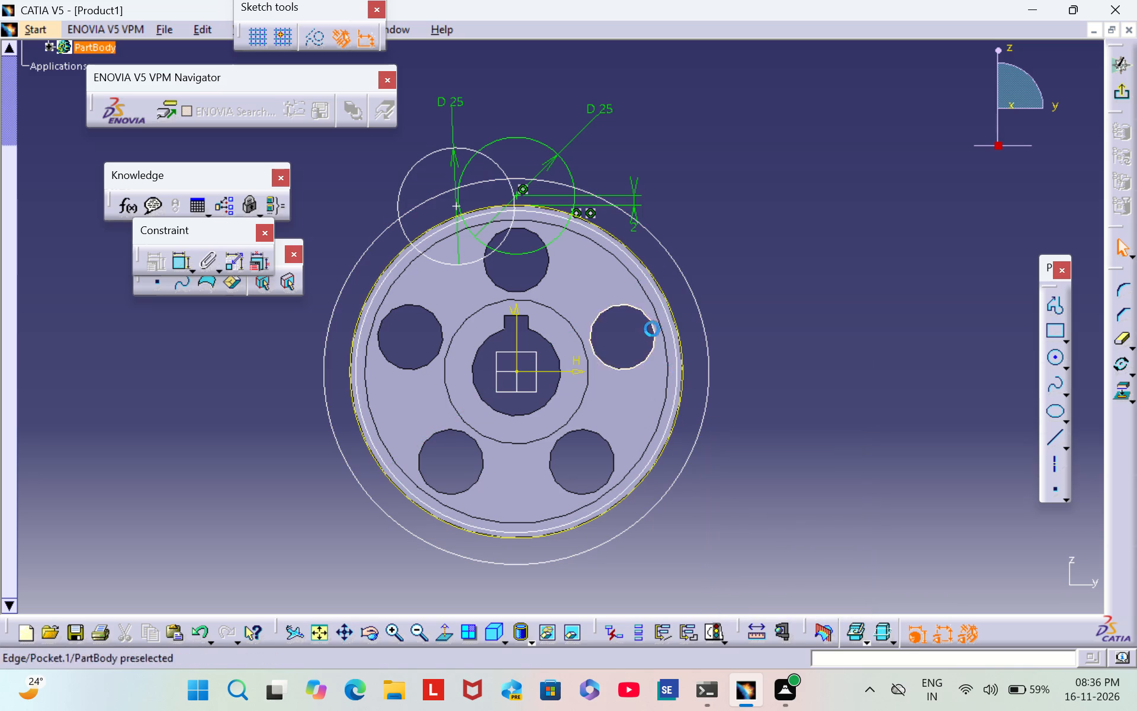
{"action": "right_click", "coordinate": [664, 309]}
{"action": "left_click", "coordinate": [771, 547]}
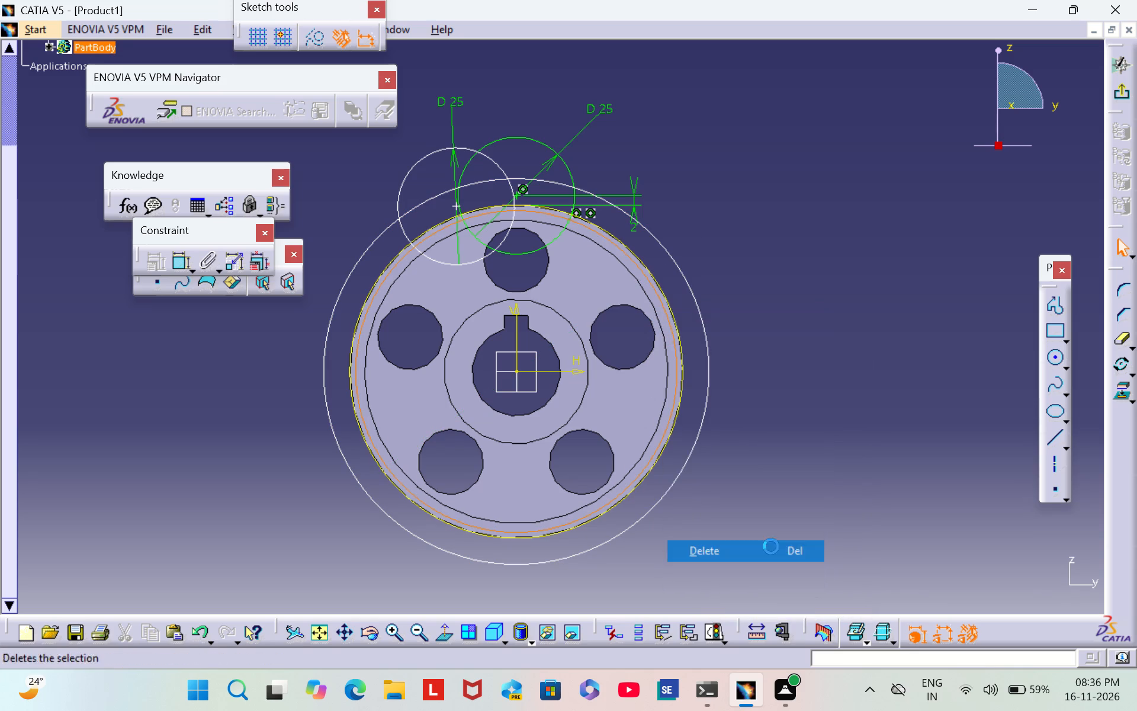
{"action": "right_click", "coordinate": [659, 285]}
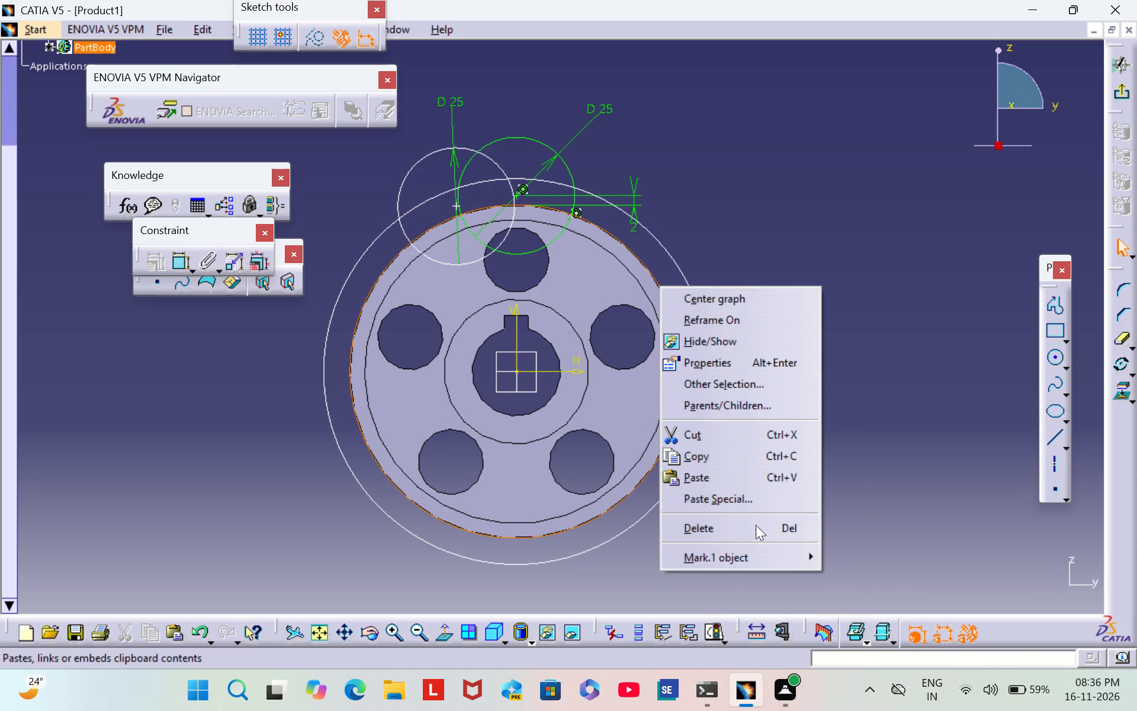
{"action": "left_click", "coordinate": [756, 525]}
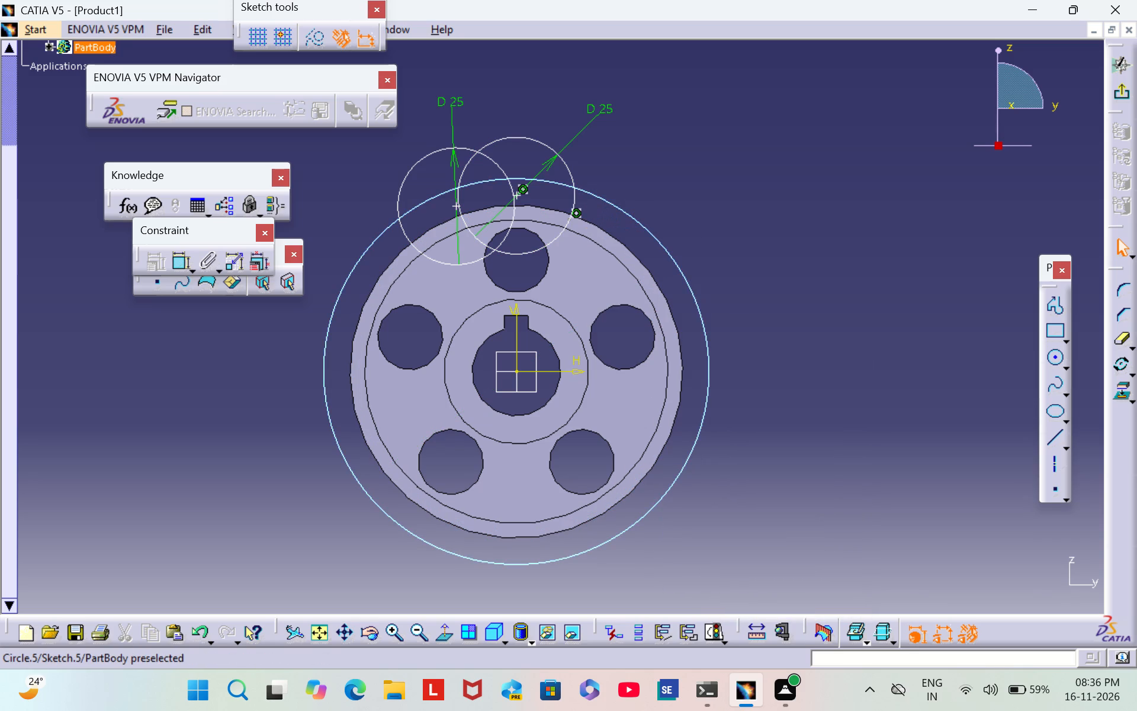
{"action": "right_click", "coordinate": [580, 188]}
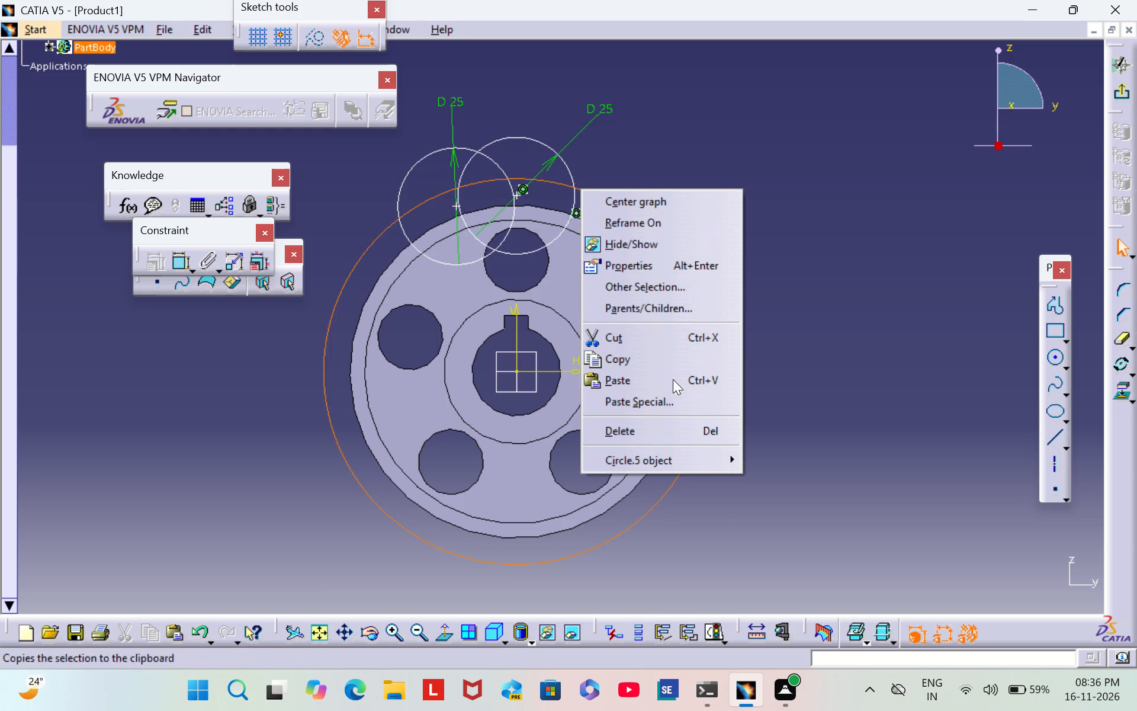
{"action": "left_click", "coordinate": [675, 422]}
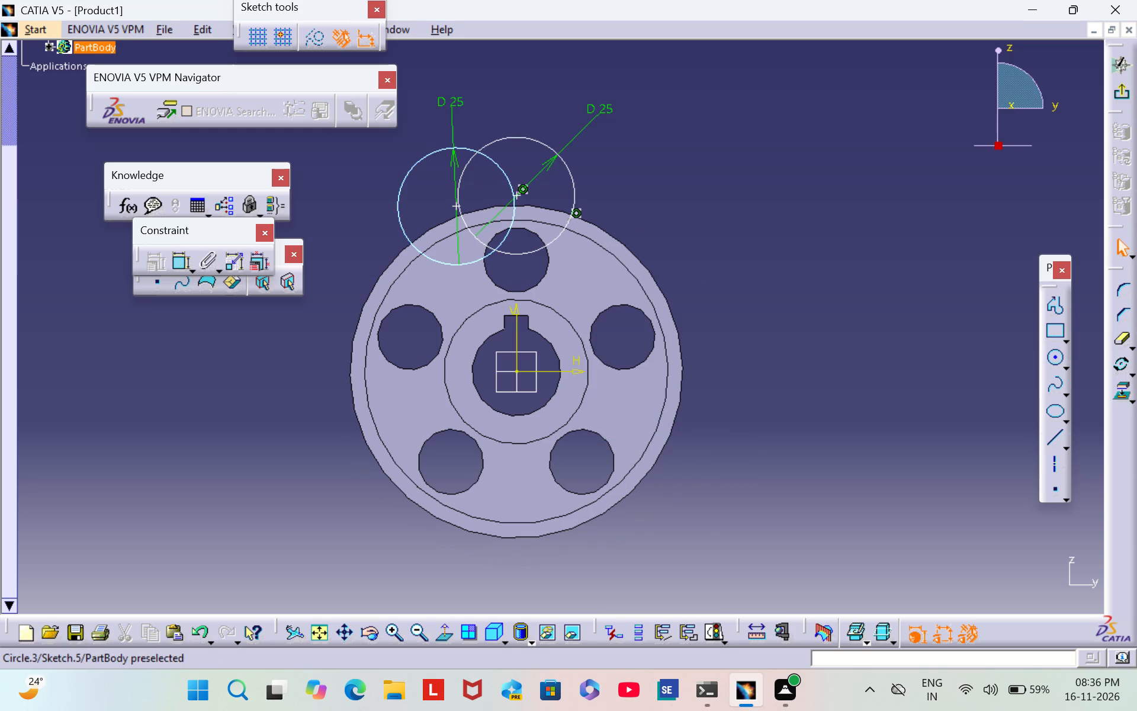
Delete both 25 mm circles at the top of the rim and the leftover point on the rim, keeping the circle centre points.
{"action": "right_click", "coordinate": [512, 185]}
{"action": "left_click", "coordinate": [620, 438]}
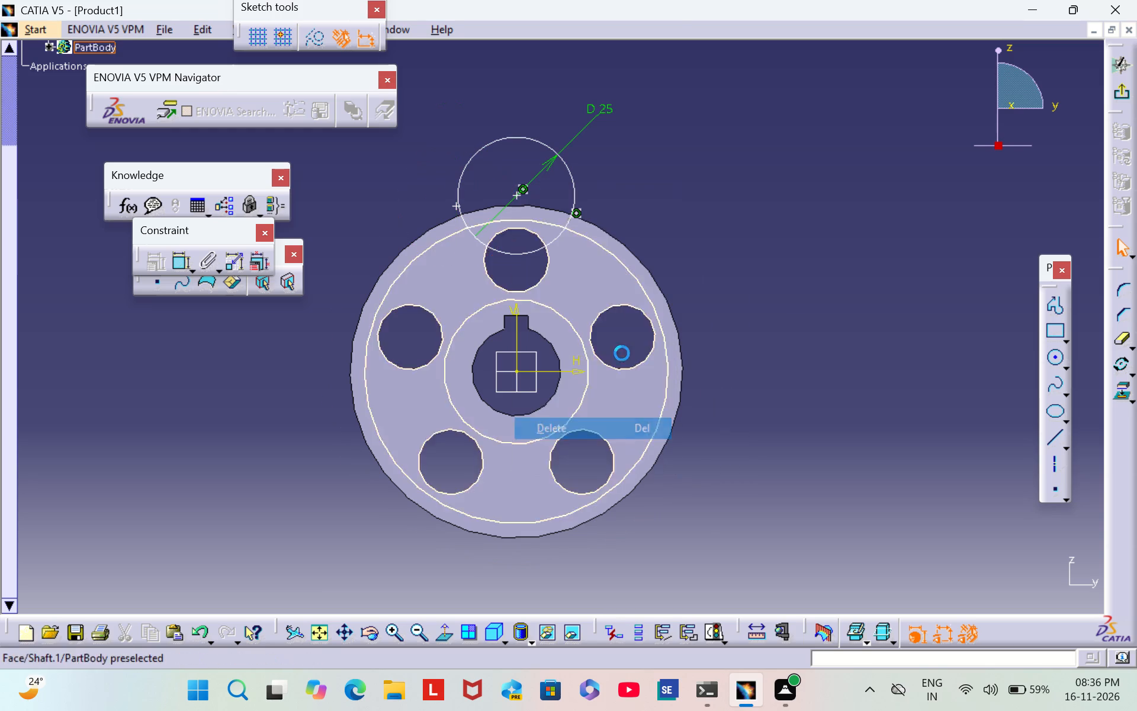
{"action": "right_click", "coordinate": [575, 188]}
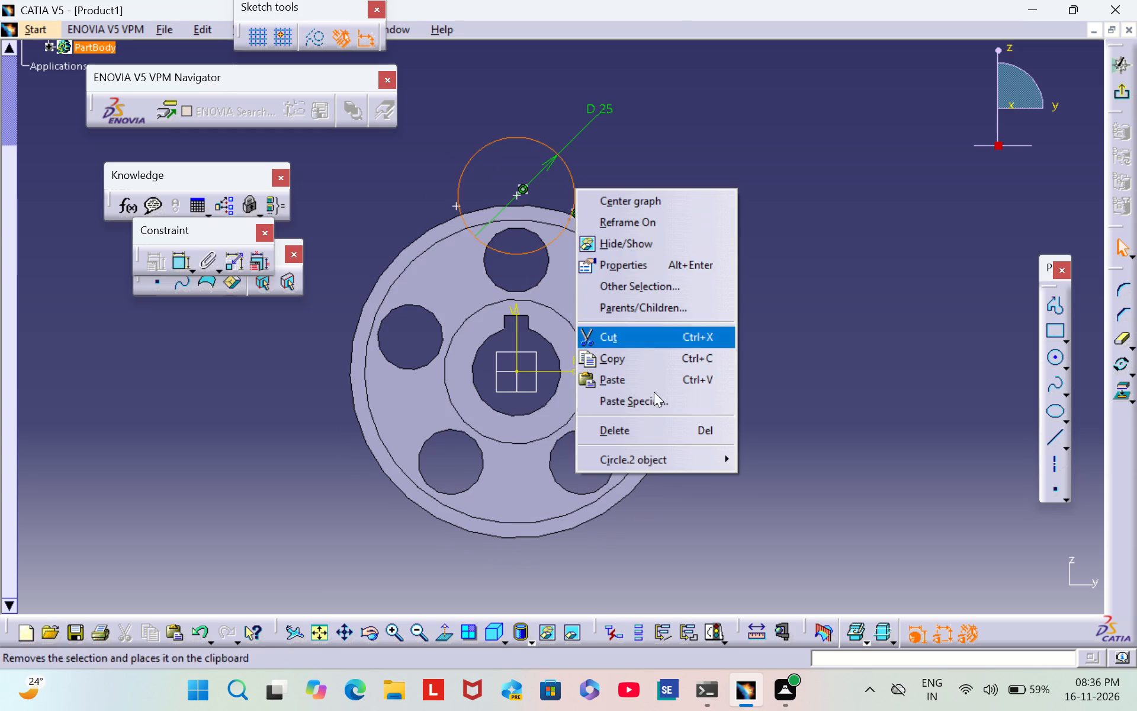
{"action": "left_click", "coordinate": [662, 421]}
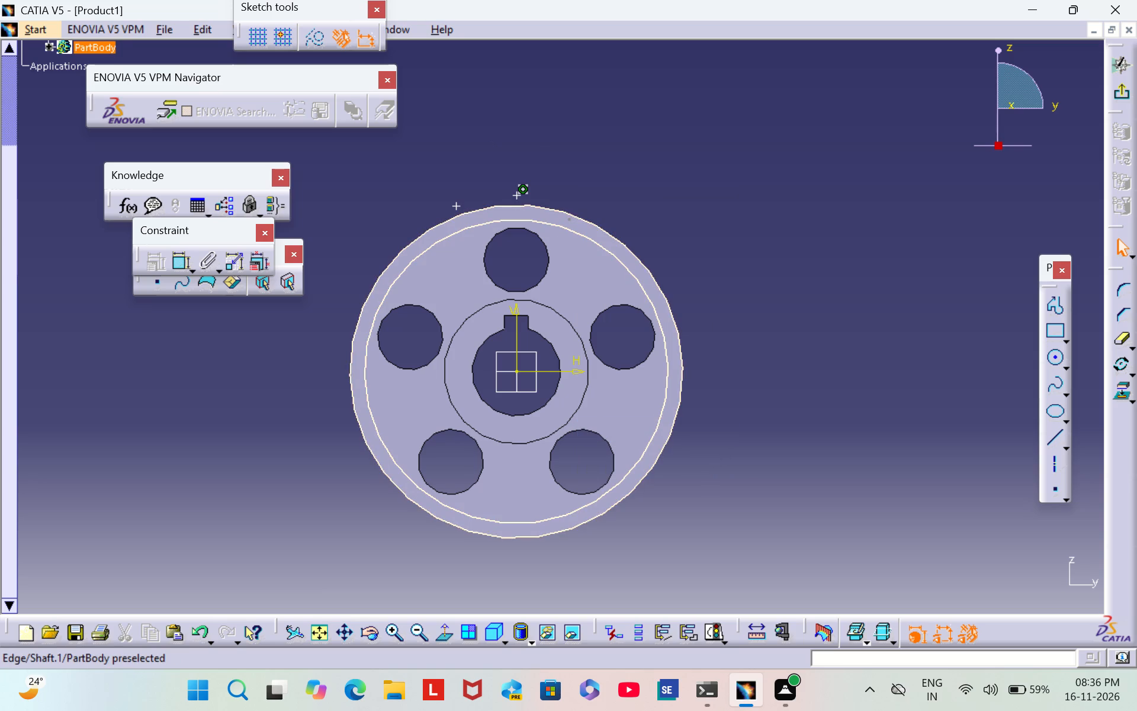
{"action": "right_click", "coordinate": [571, 220]}
{"action": "left_click", "coordinate": [882, 276]}
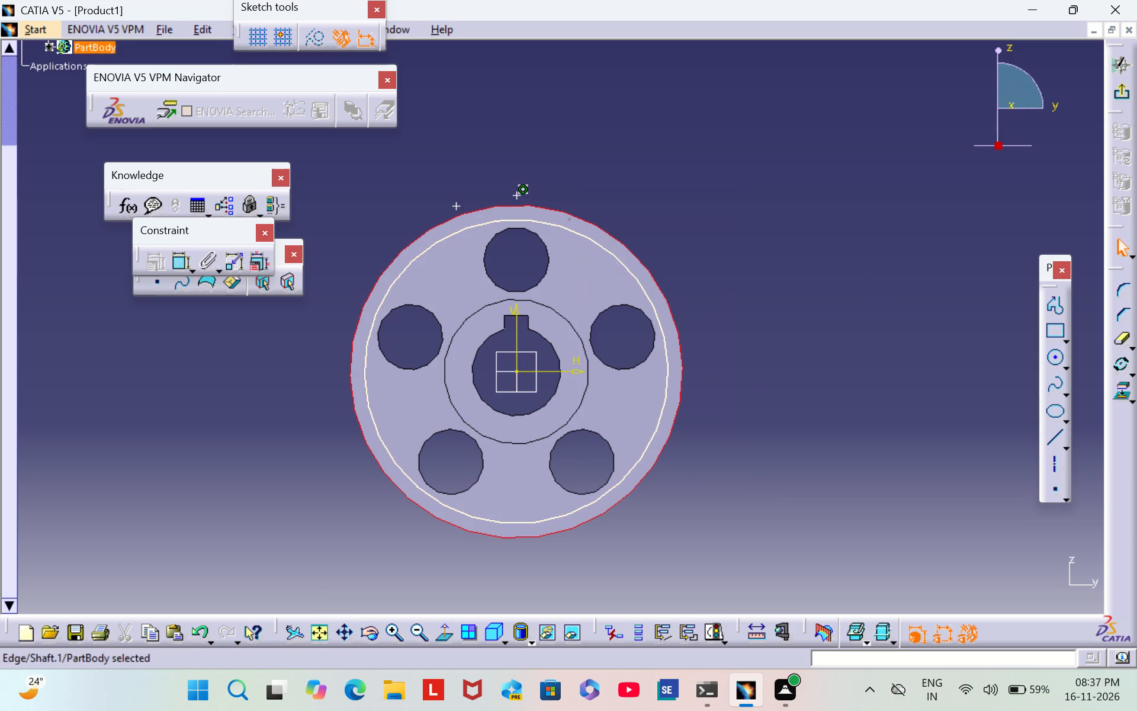
{"action": "left_click", "coordinate": [882, 276]}
{"action": "left_click", "coordinate": [677, 179]}
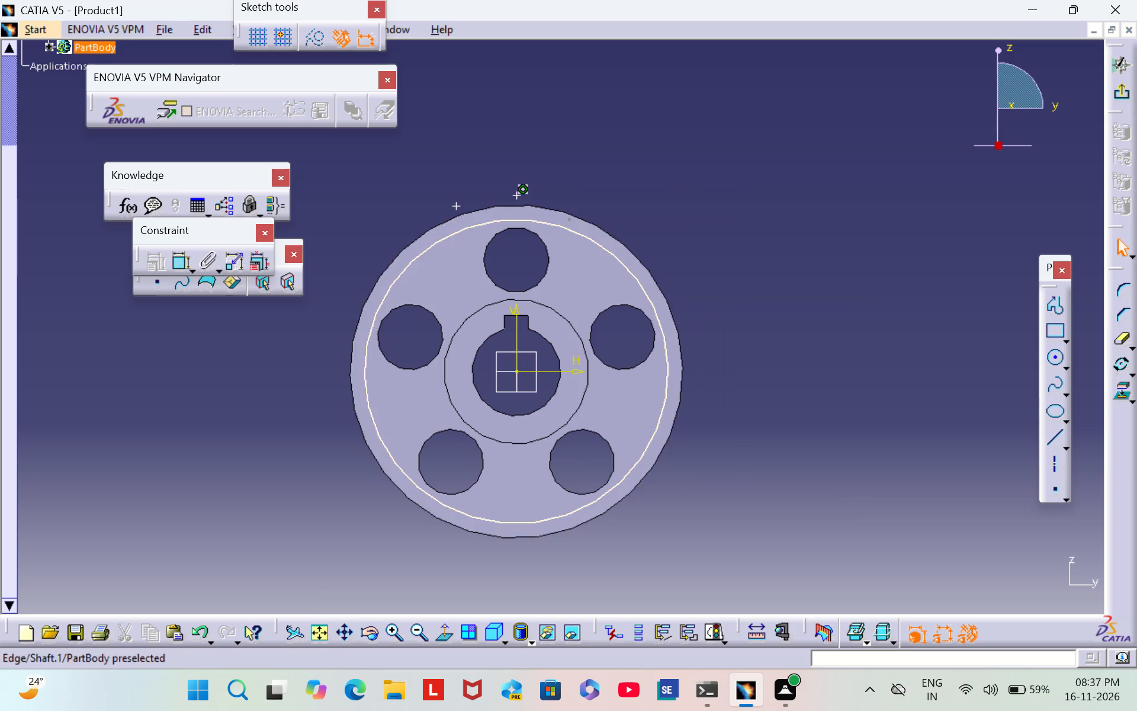
{"action": "right_click", "coordinate": [567, 220]}
{"action": "left_click", "coordinate": [652, 453]}
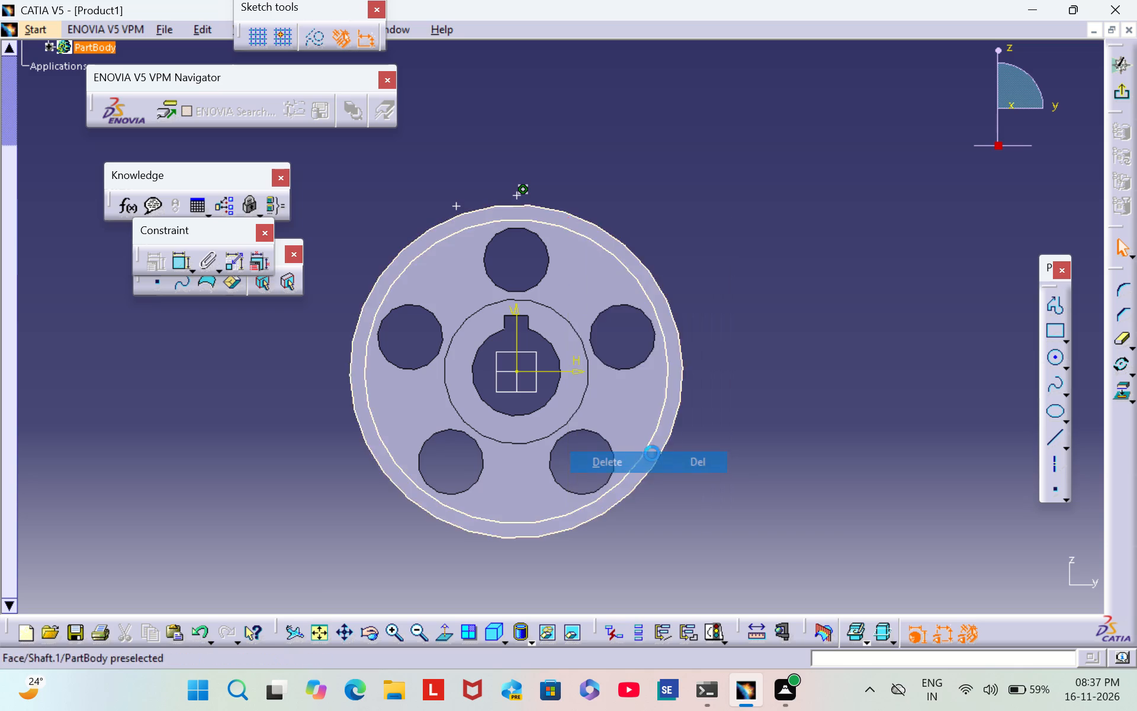
Sketch a circle about 16.9 mm in diameter centred on the existing point directly above the rim on the vertical axis.
{"action": "triple_click", "coordinate": [399, 626]}
{"action": "left_click", "coordinate": [398, 626]}
{"action": "middle_click", "coordinate": [688, 179]}
{"action": "middle_click_drag", "start_coordinate": [688, 178], "coordinate": [732, 206]}
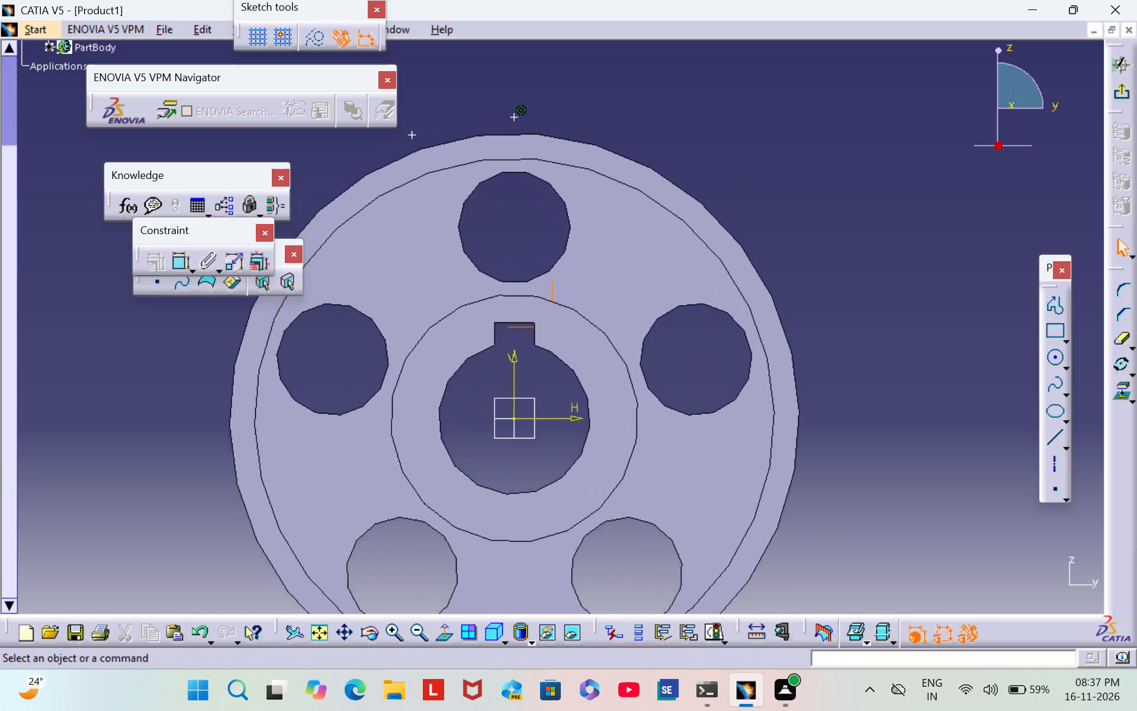
{"action": "middle_click_drag", "start_coordinate": [732, 206], "coordinate": [748, 216]}
{"action": "left_click", "coordinate": [1058, 360]}
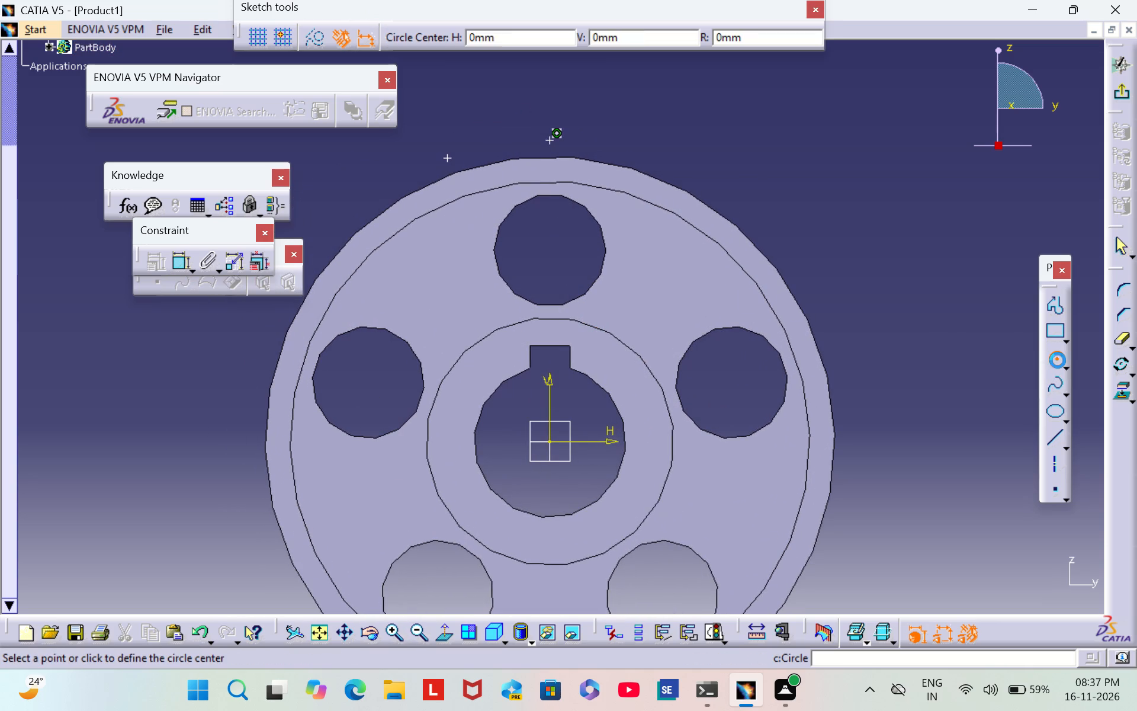
{"action": "left_click", "coordinate": [551, 139]}
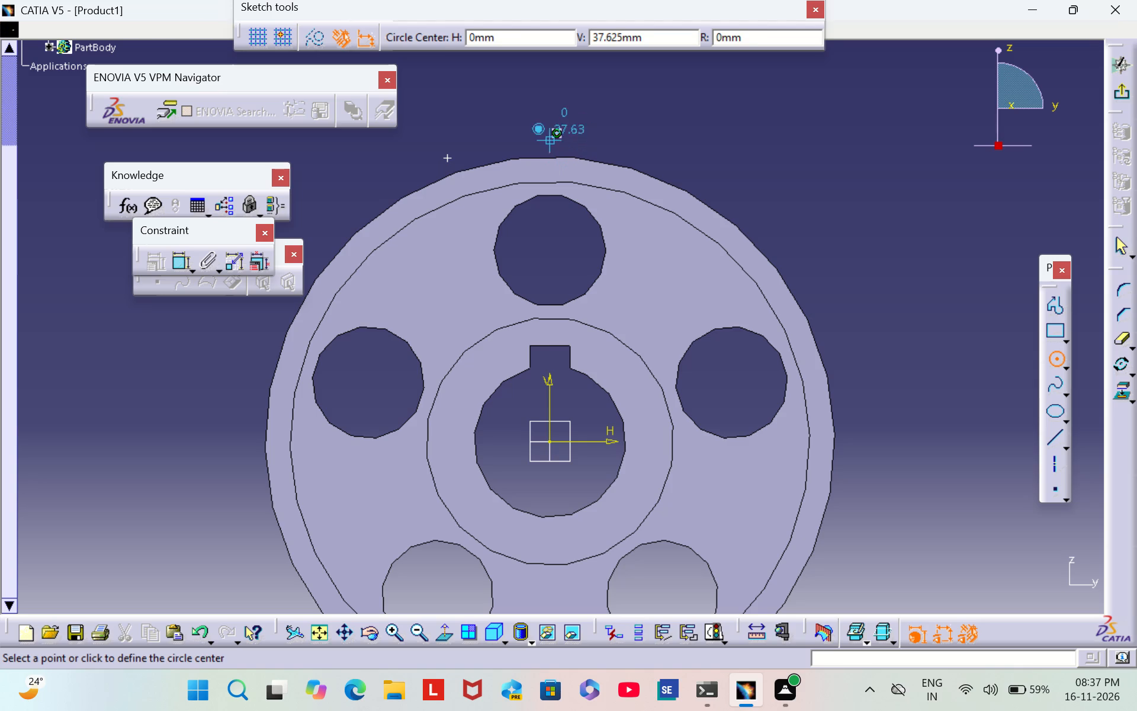
{"action": "left_click", "coordinate": [614, 162]}
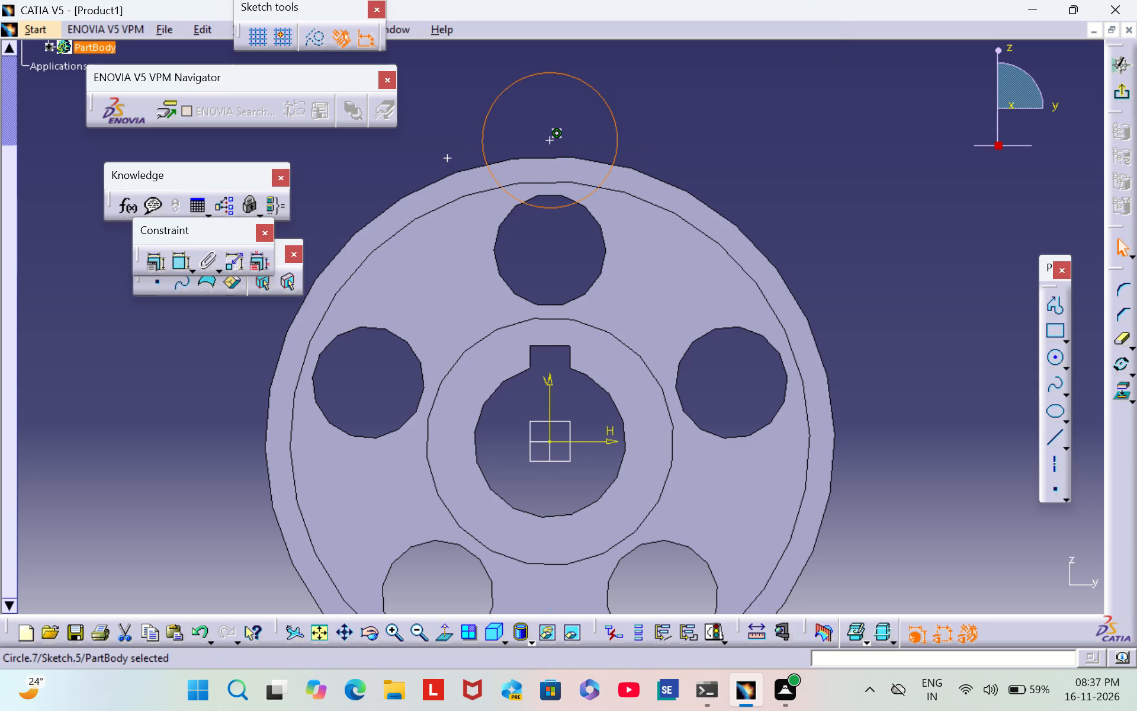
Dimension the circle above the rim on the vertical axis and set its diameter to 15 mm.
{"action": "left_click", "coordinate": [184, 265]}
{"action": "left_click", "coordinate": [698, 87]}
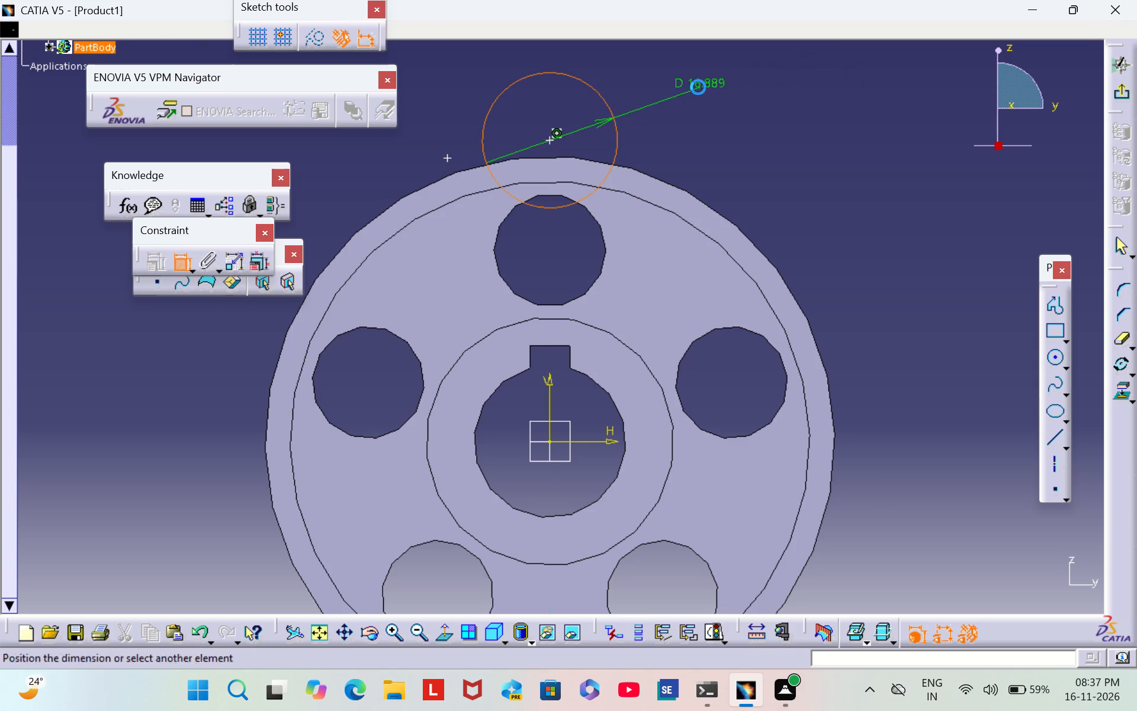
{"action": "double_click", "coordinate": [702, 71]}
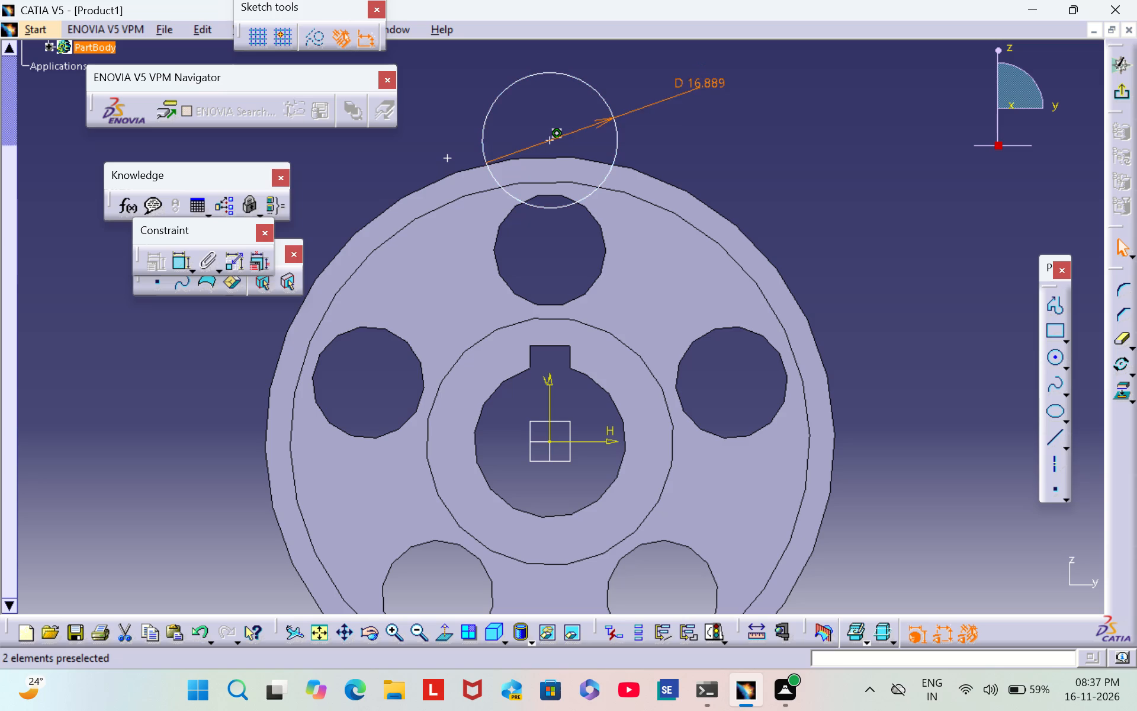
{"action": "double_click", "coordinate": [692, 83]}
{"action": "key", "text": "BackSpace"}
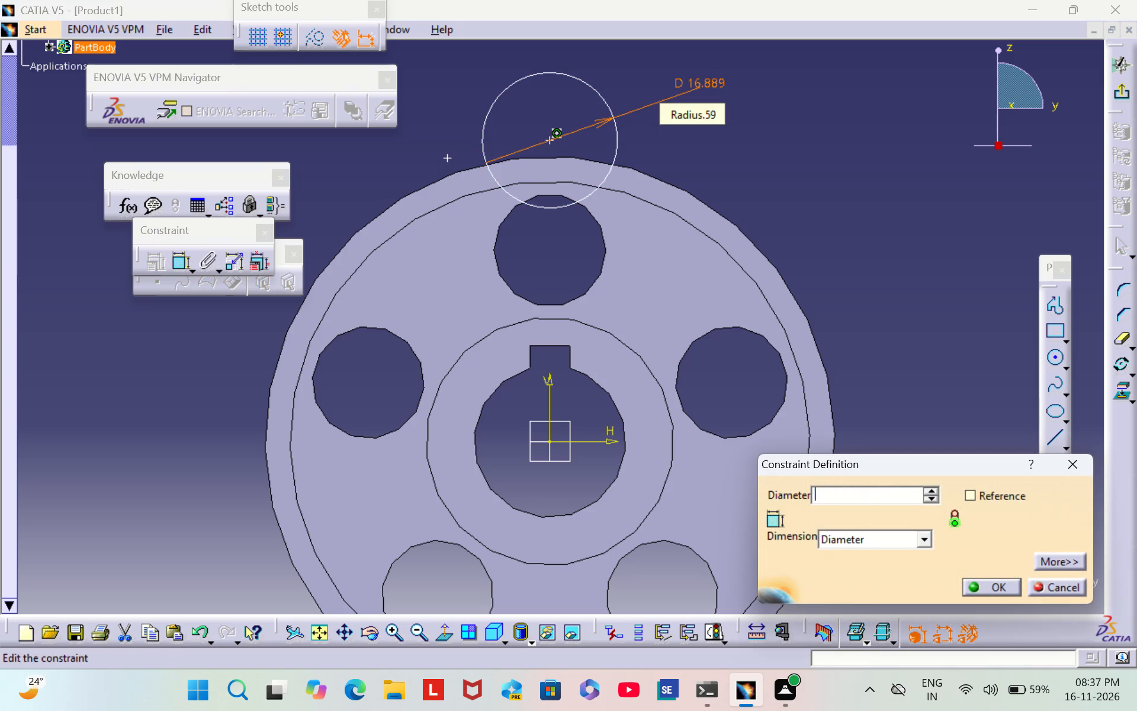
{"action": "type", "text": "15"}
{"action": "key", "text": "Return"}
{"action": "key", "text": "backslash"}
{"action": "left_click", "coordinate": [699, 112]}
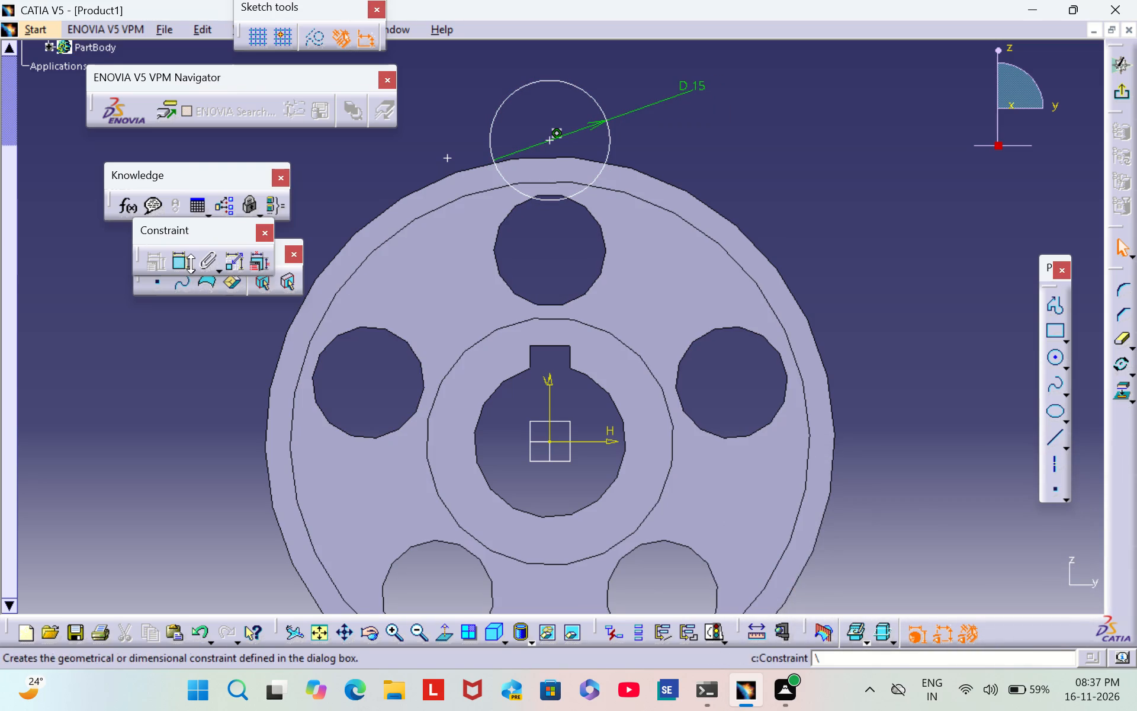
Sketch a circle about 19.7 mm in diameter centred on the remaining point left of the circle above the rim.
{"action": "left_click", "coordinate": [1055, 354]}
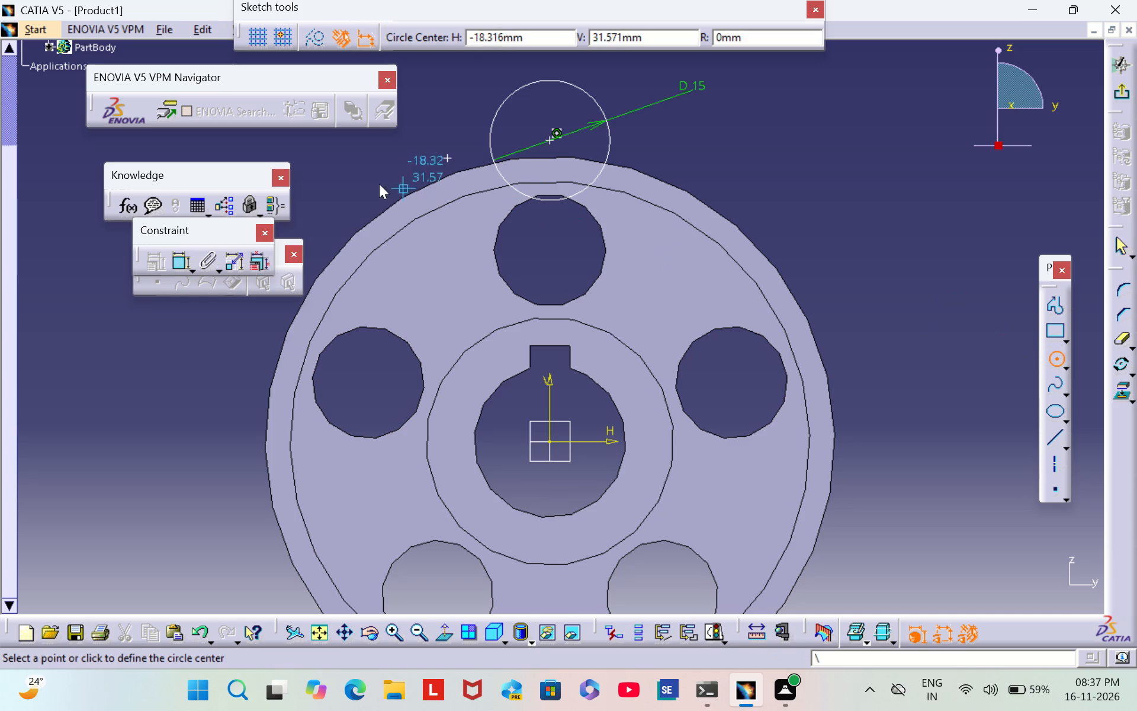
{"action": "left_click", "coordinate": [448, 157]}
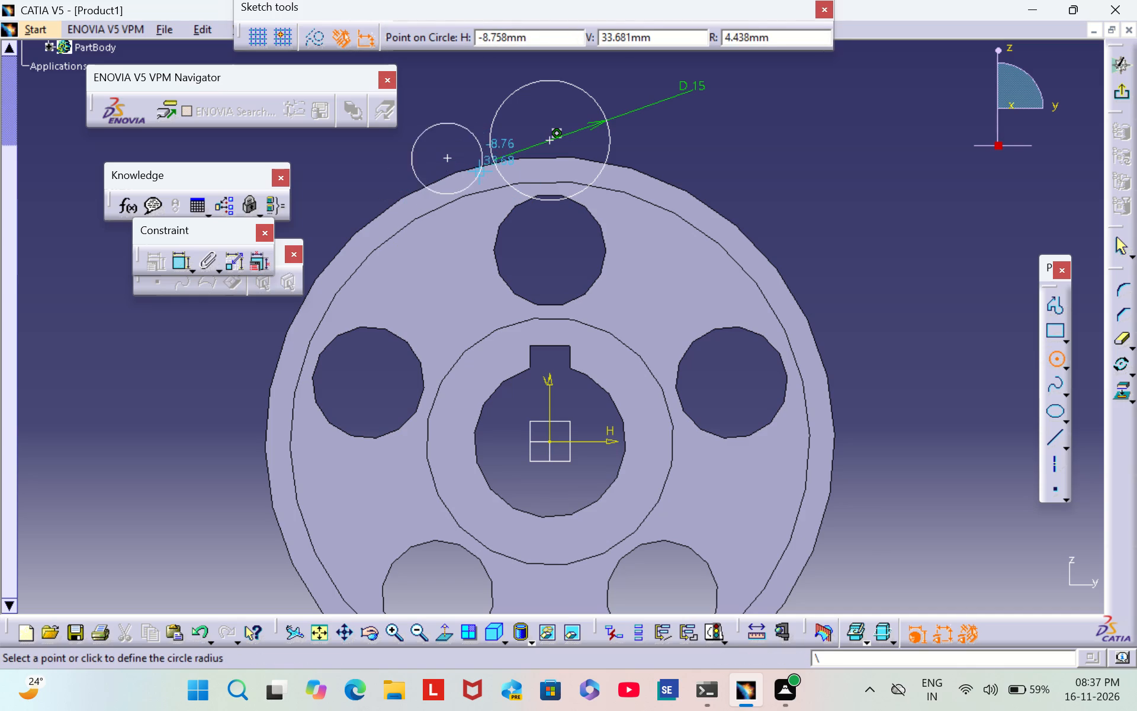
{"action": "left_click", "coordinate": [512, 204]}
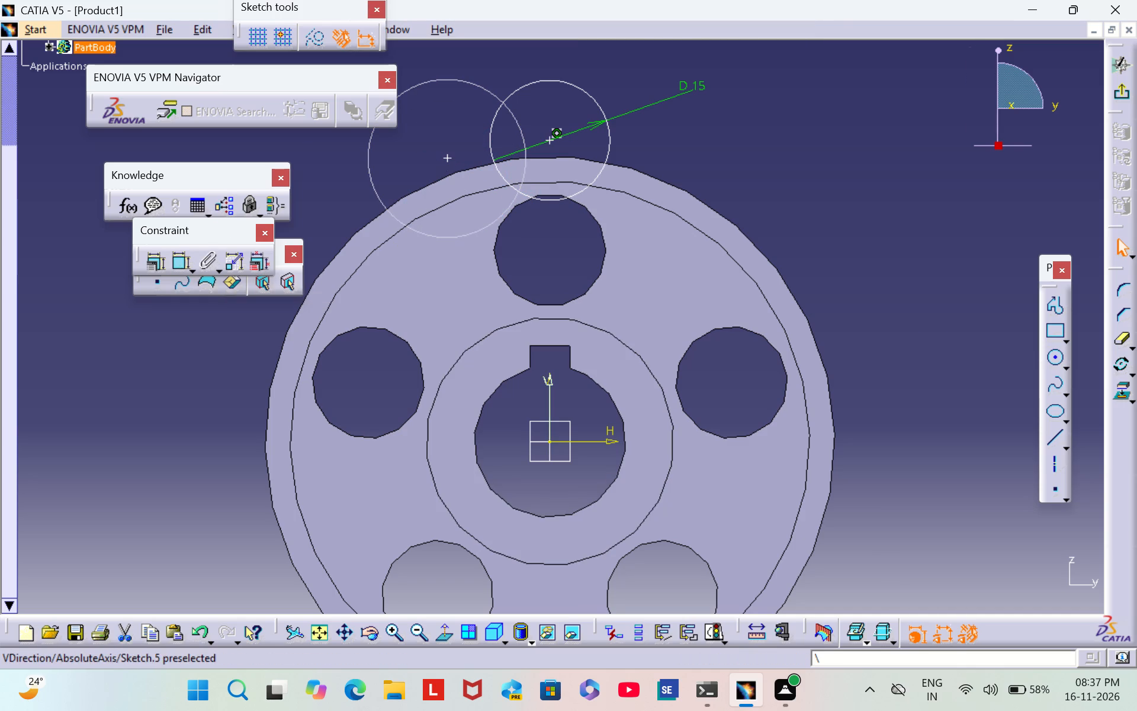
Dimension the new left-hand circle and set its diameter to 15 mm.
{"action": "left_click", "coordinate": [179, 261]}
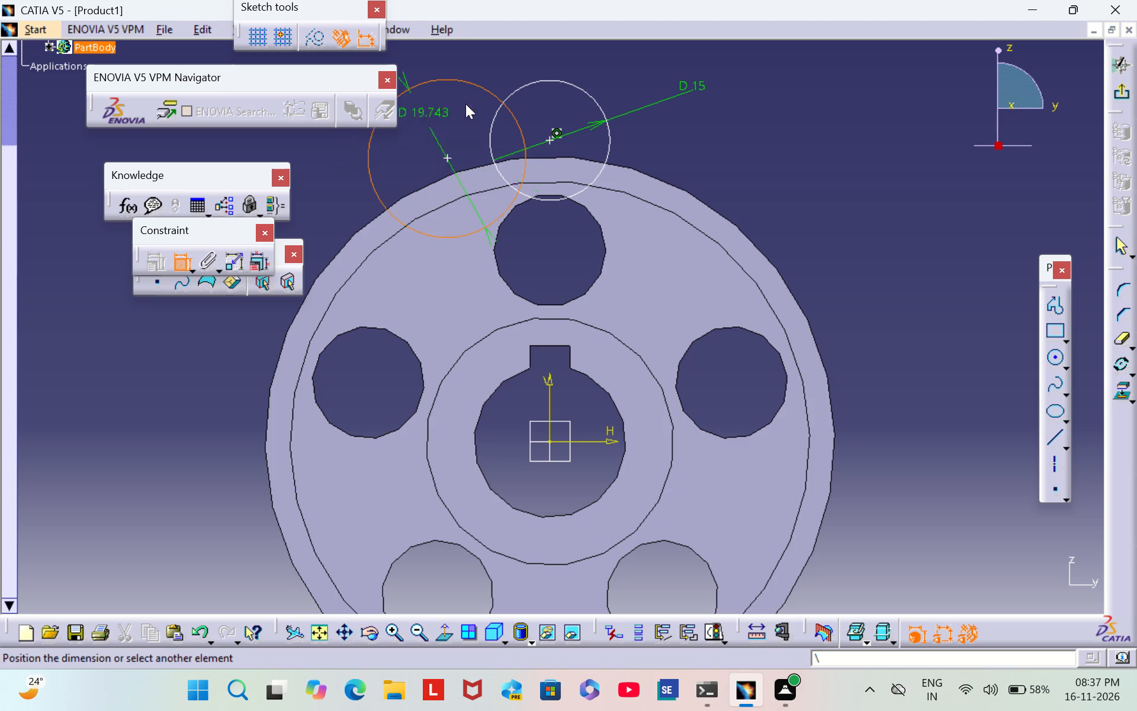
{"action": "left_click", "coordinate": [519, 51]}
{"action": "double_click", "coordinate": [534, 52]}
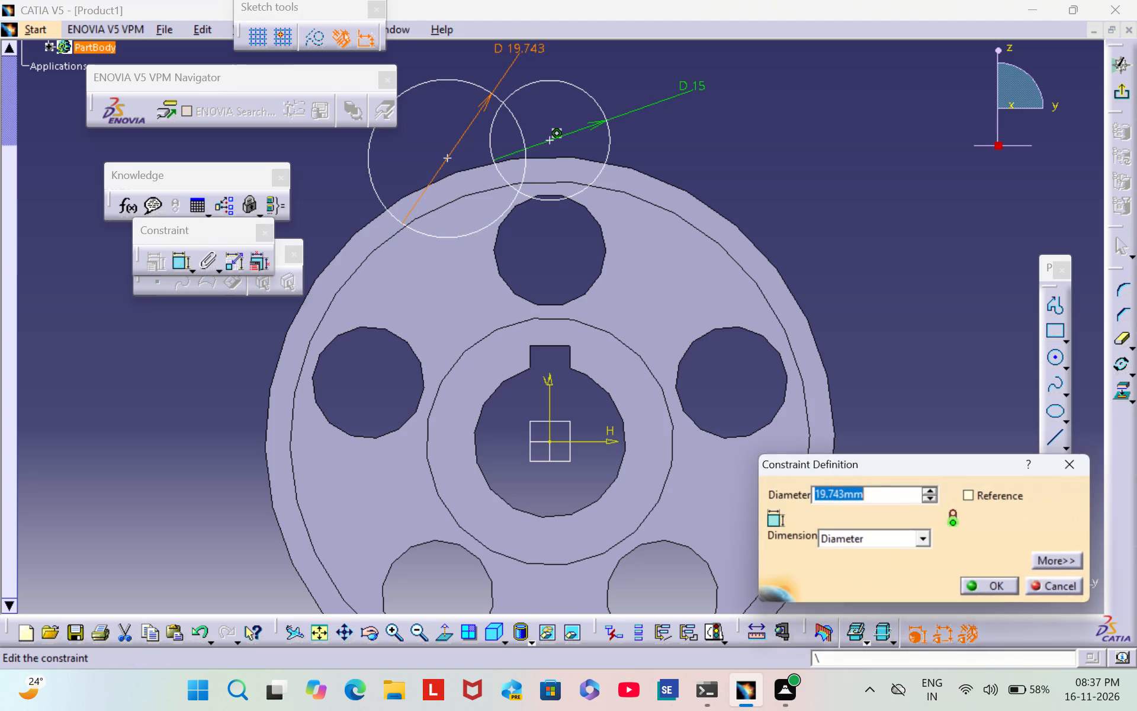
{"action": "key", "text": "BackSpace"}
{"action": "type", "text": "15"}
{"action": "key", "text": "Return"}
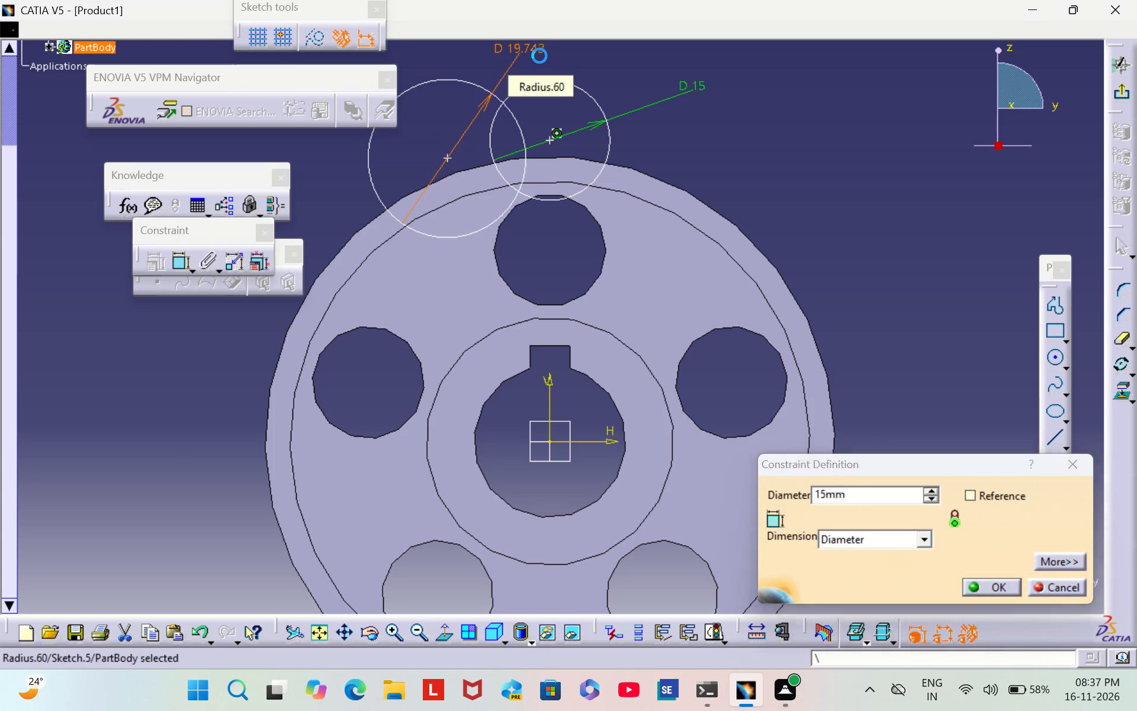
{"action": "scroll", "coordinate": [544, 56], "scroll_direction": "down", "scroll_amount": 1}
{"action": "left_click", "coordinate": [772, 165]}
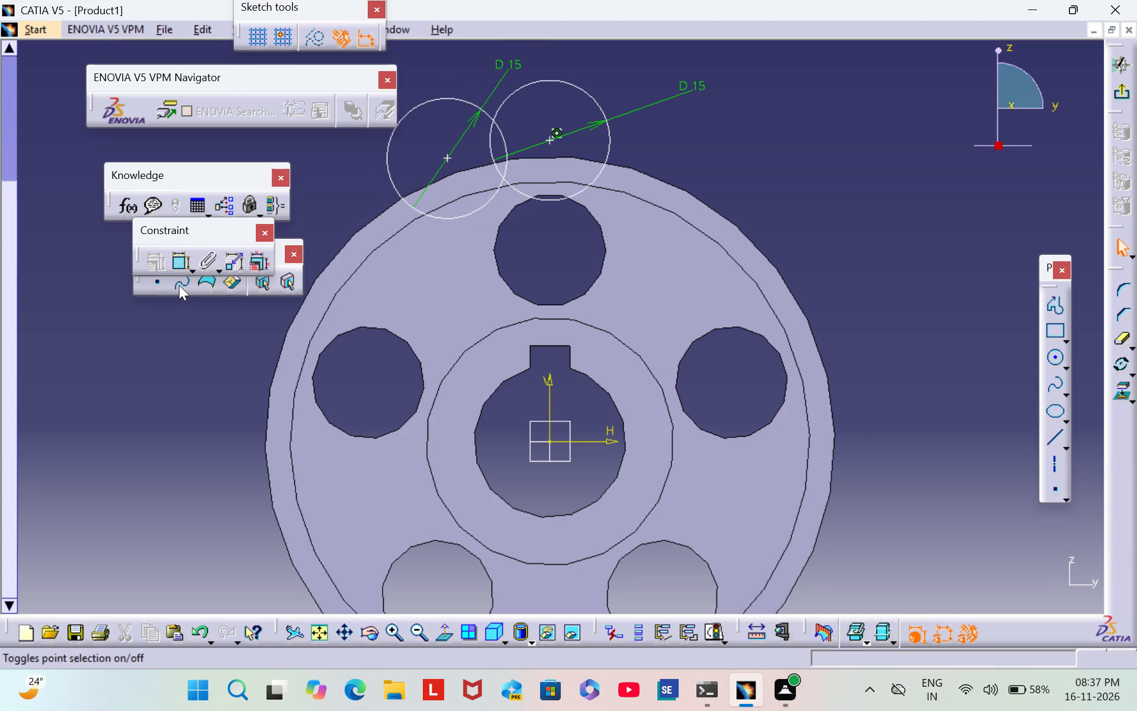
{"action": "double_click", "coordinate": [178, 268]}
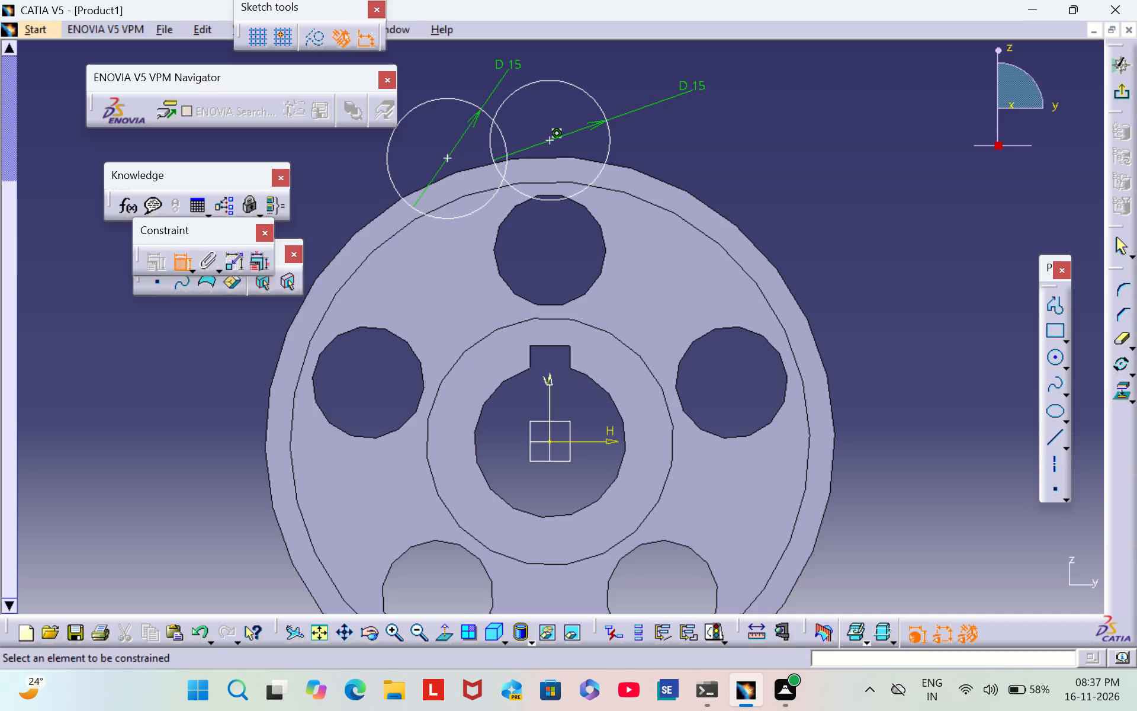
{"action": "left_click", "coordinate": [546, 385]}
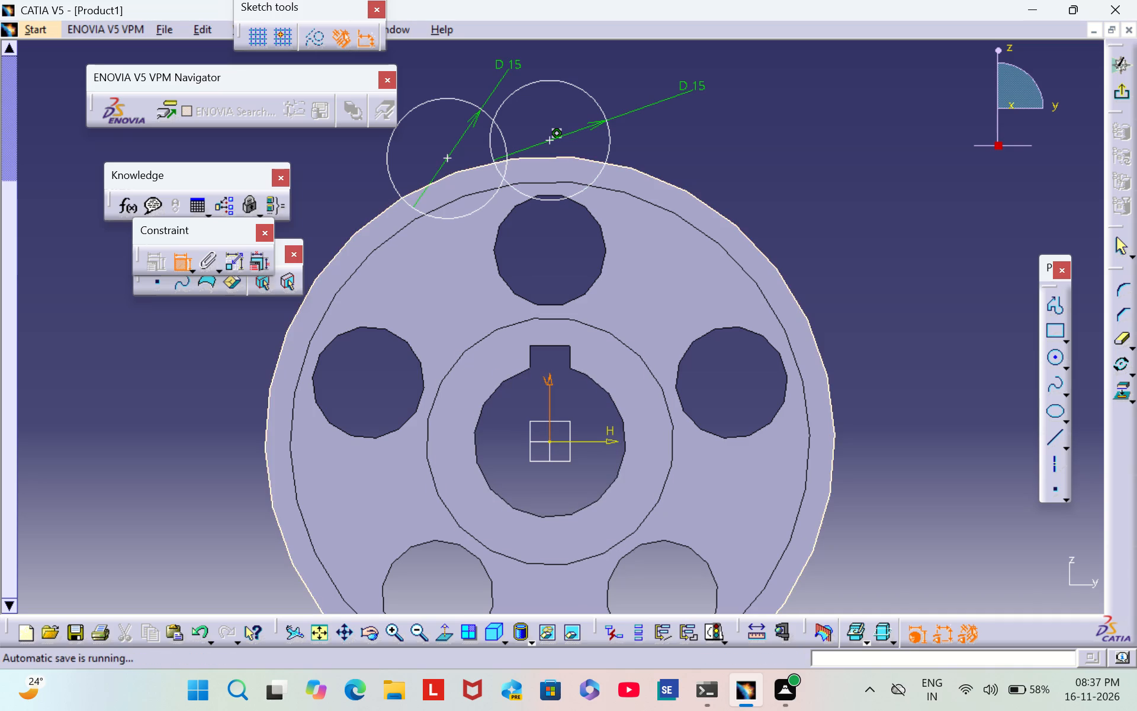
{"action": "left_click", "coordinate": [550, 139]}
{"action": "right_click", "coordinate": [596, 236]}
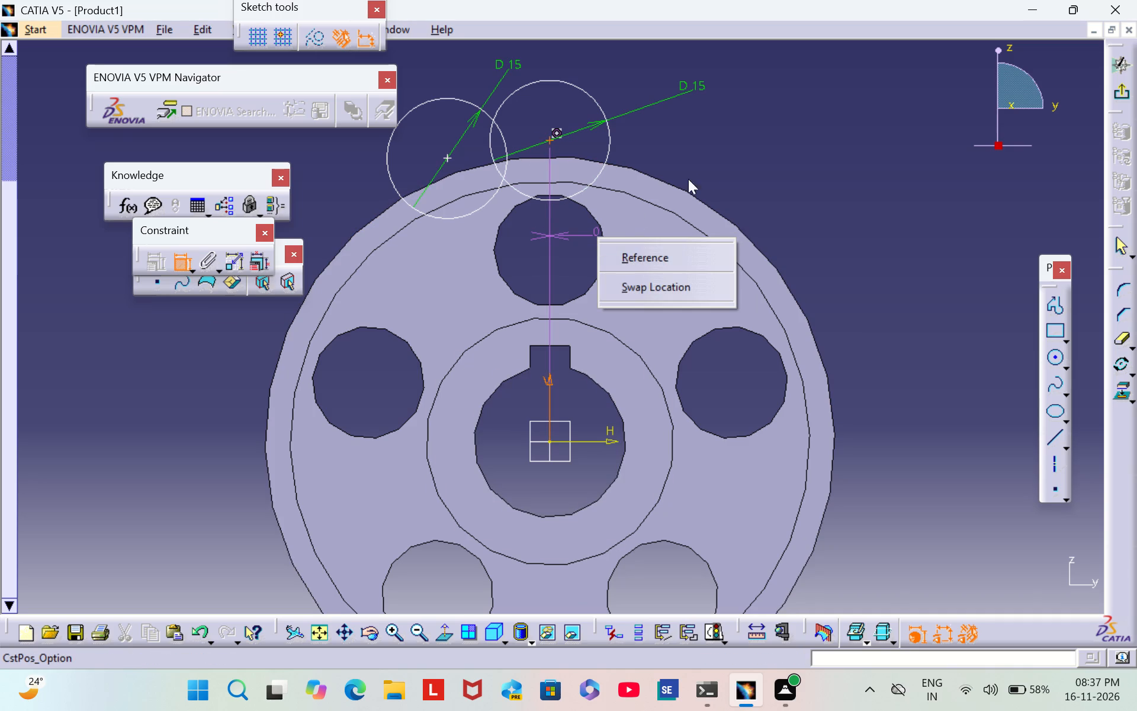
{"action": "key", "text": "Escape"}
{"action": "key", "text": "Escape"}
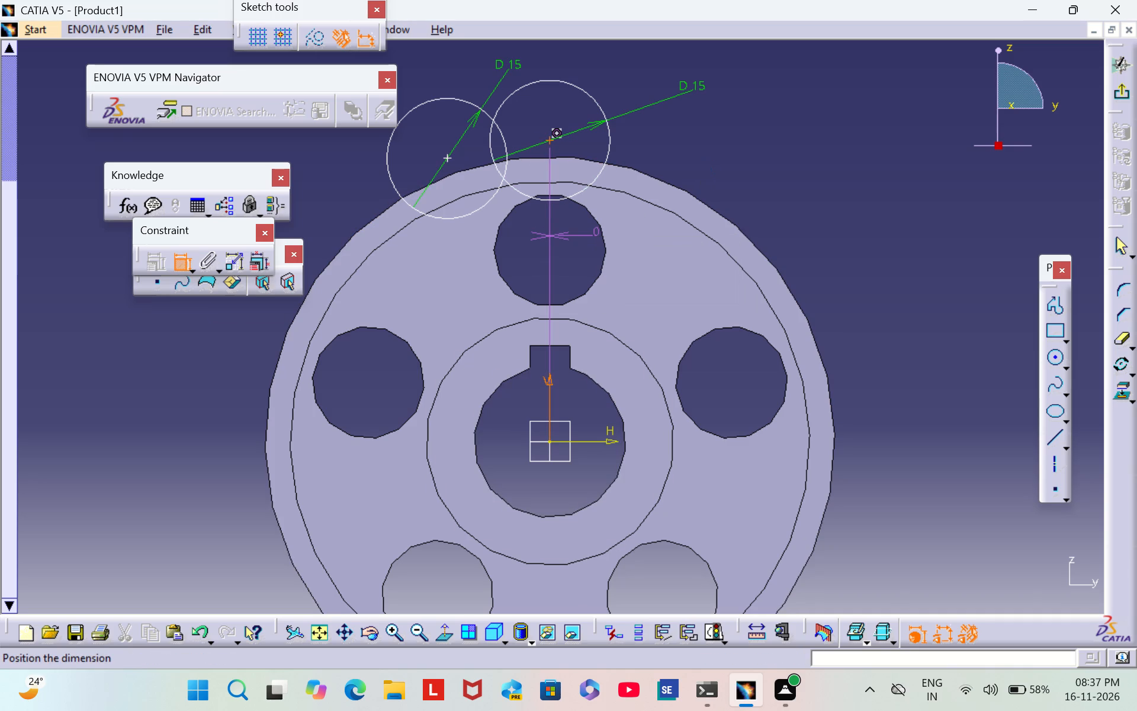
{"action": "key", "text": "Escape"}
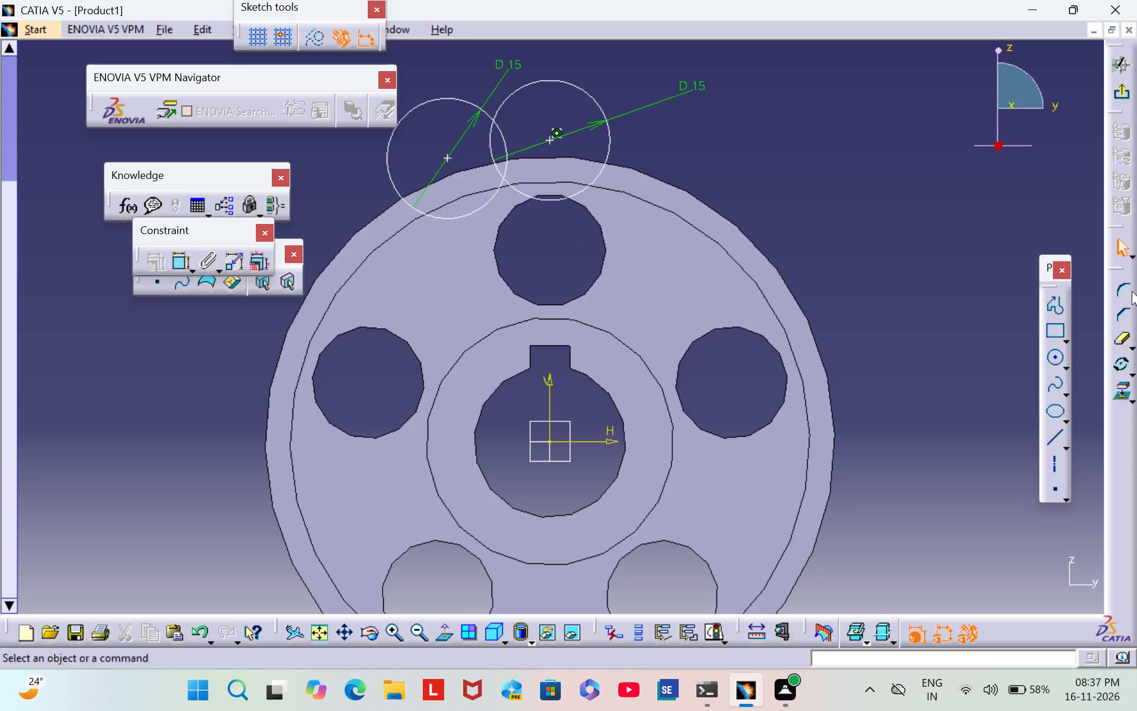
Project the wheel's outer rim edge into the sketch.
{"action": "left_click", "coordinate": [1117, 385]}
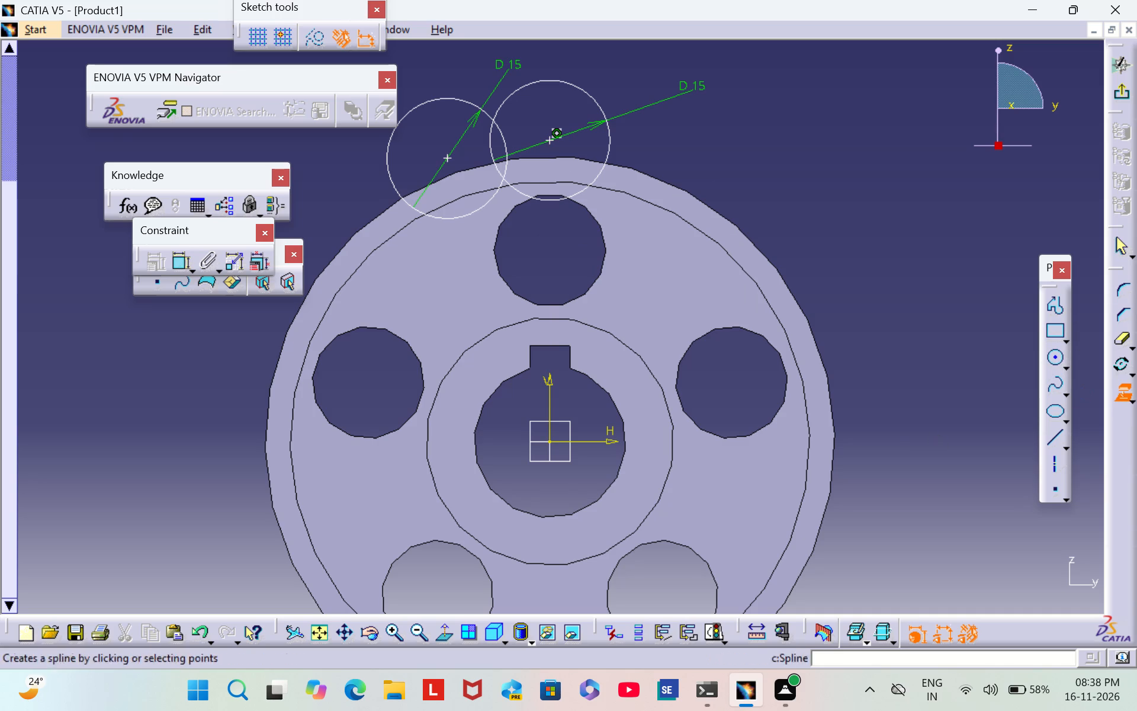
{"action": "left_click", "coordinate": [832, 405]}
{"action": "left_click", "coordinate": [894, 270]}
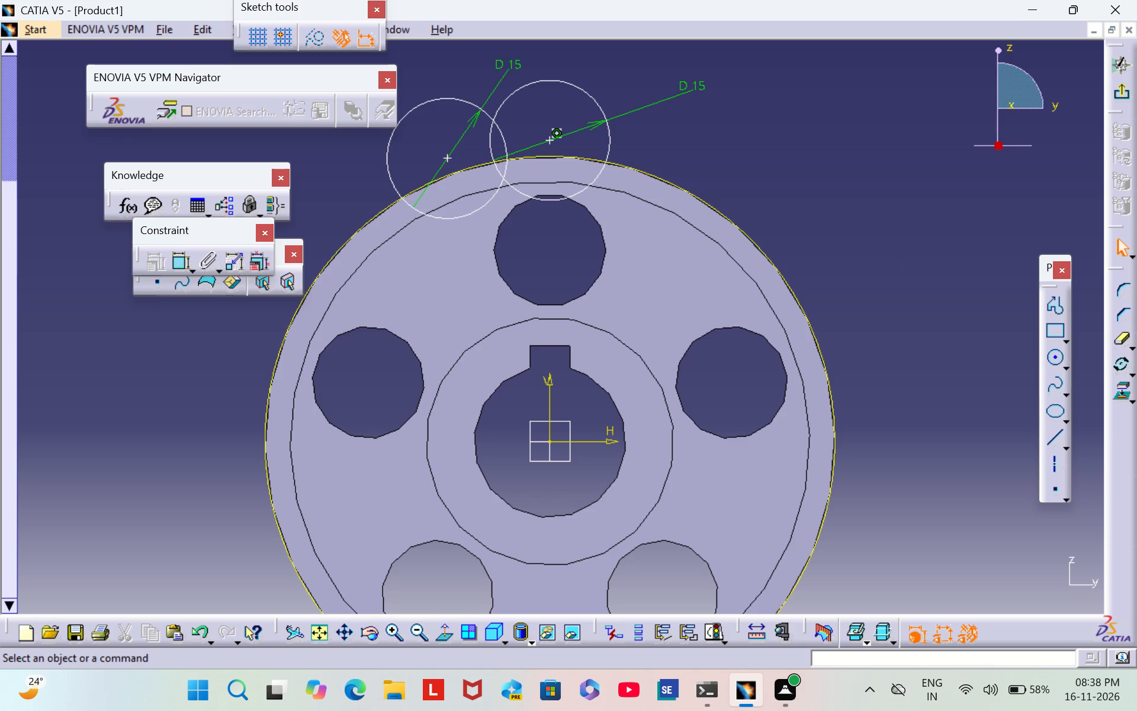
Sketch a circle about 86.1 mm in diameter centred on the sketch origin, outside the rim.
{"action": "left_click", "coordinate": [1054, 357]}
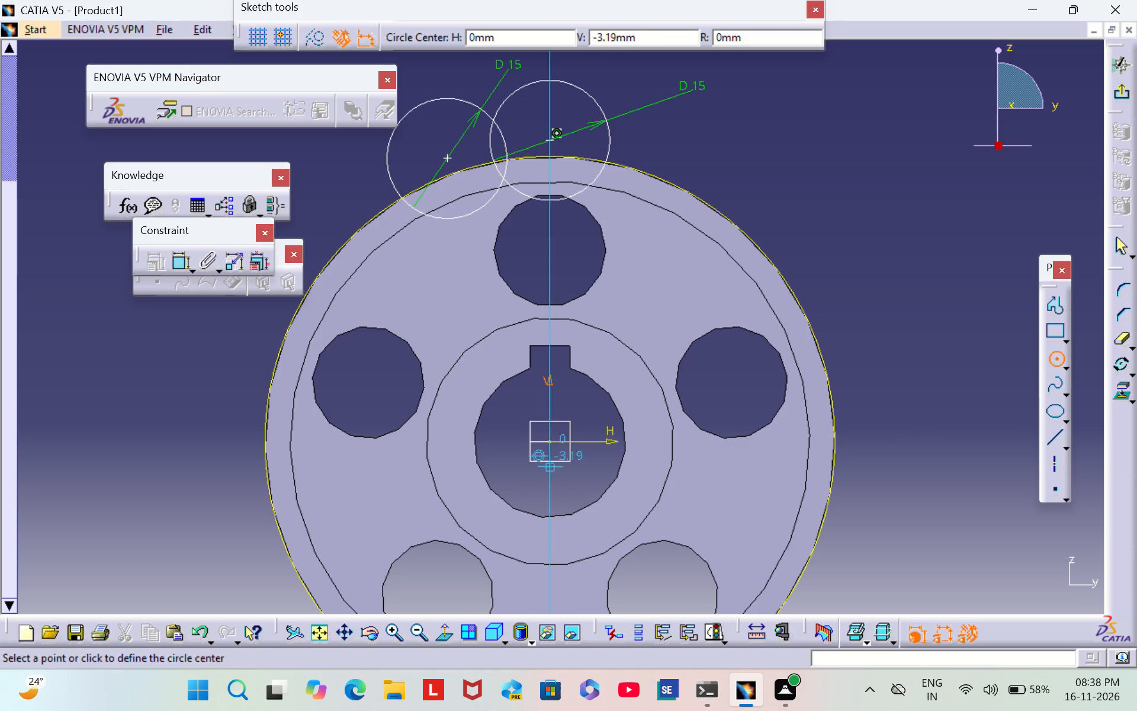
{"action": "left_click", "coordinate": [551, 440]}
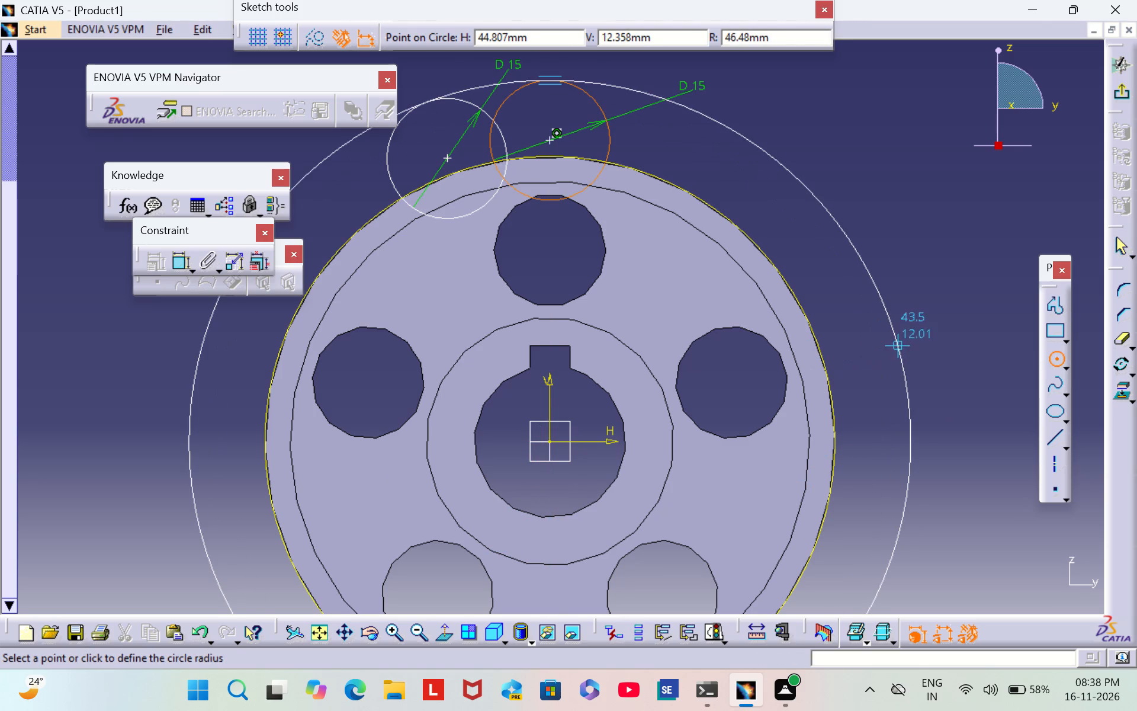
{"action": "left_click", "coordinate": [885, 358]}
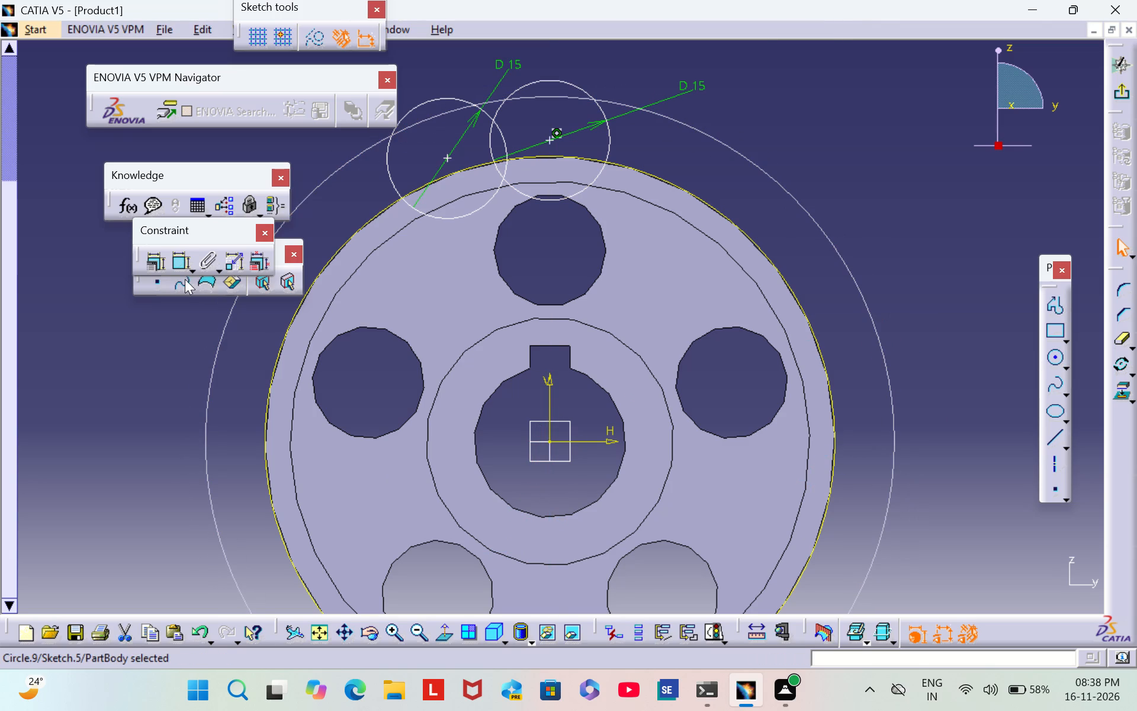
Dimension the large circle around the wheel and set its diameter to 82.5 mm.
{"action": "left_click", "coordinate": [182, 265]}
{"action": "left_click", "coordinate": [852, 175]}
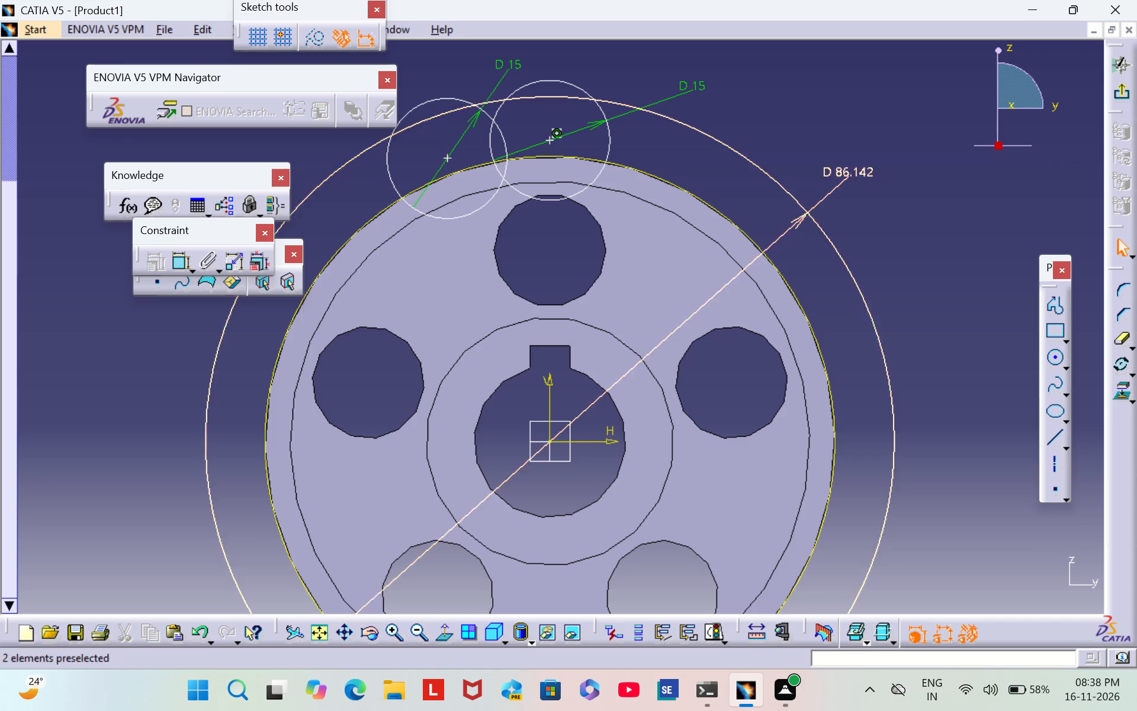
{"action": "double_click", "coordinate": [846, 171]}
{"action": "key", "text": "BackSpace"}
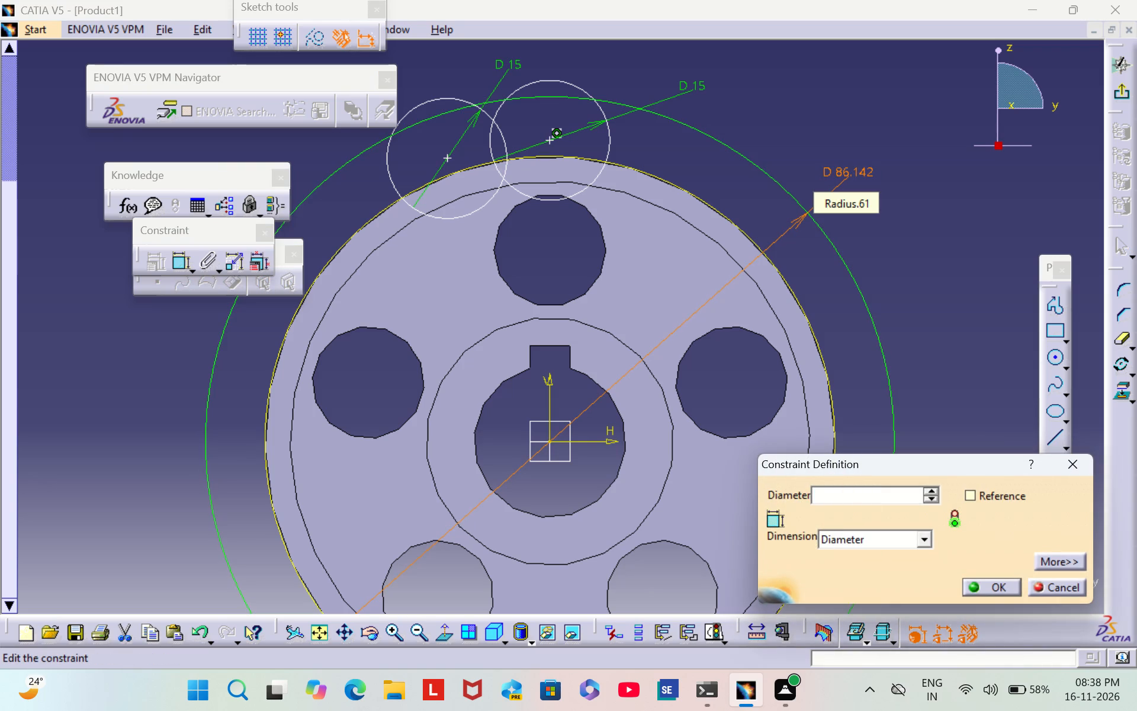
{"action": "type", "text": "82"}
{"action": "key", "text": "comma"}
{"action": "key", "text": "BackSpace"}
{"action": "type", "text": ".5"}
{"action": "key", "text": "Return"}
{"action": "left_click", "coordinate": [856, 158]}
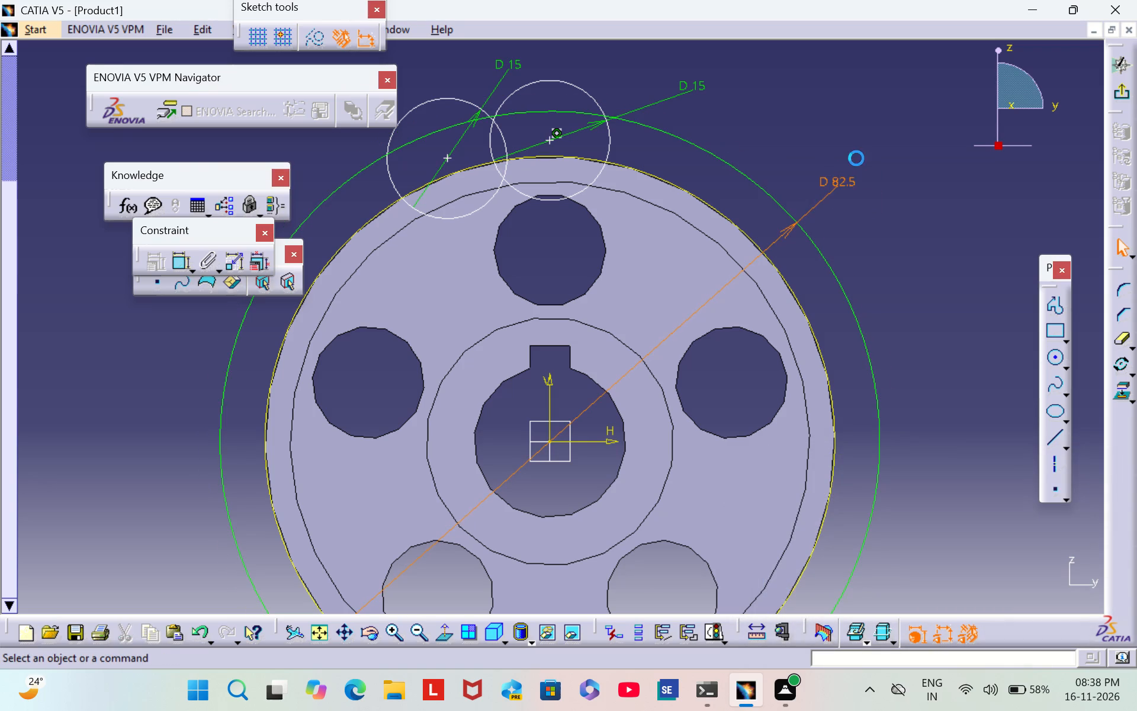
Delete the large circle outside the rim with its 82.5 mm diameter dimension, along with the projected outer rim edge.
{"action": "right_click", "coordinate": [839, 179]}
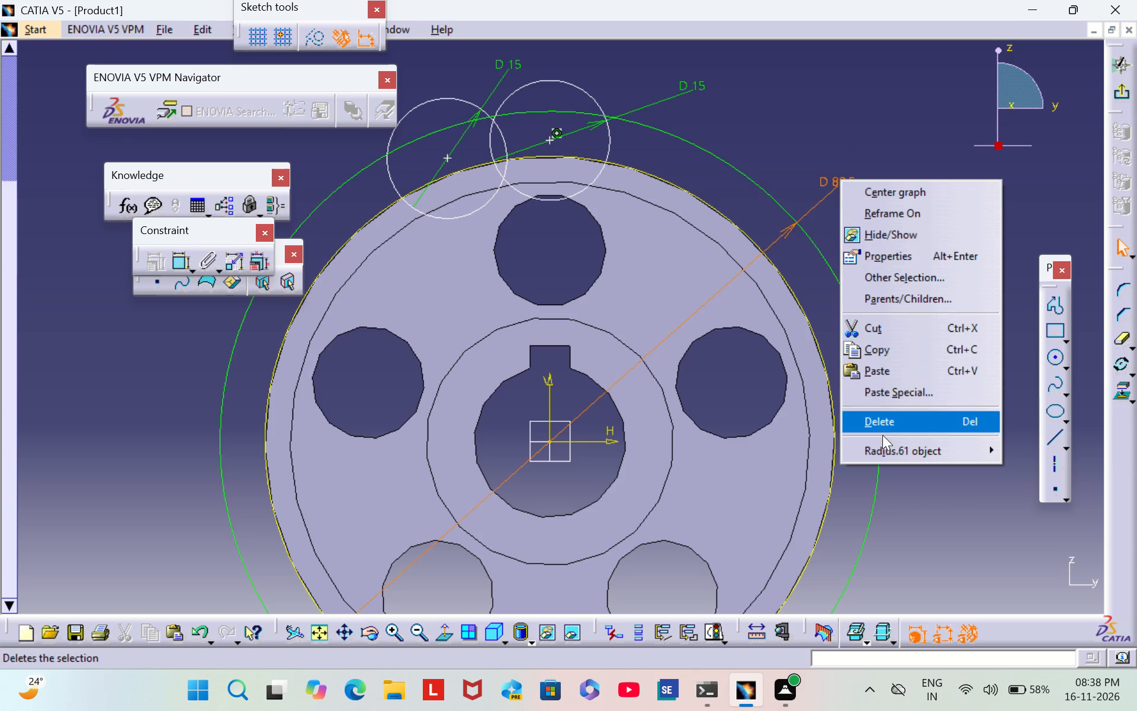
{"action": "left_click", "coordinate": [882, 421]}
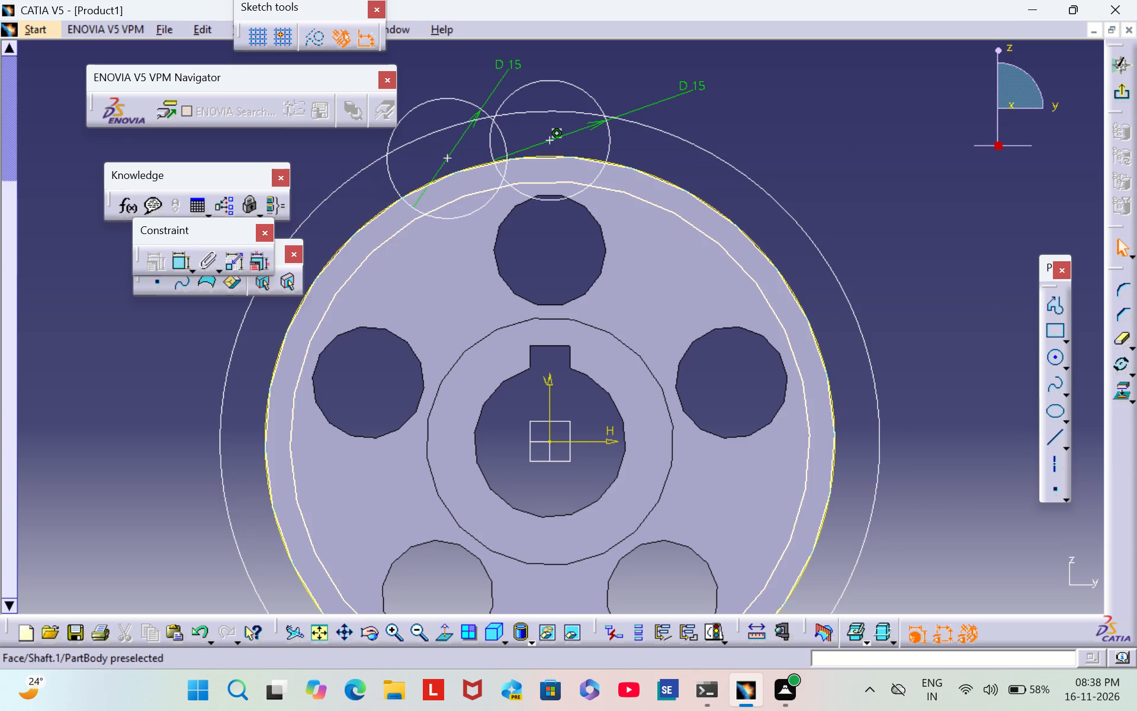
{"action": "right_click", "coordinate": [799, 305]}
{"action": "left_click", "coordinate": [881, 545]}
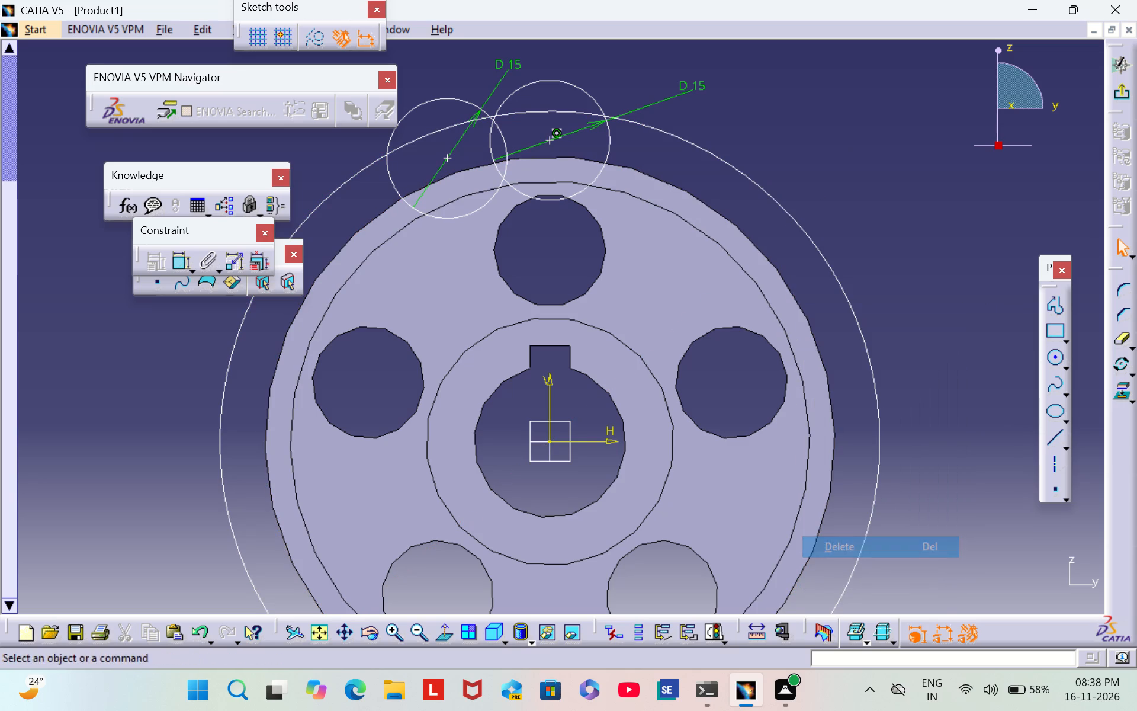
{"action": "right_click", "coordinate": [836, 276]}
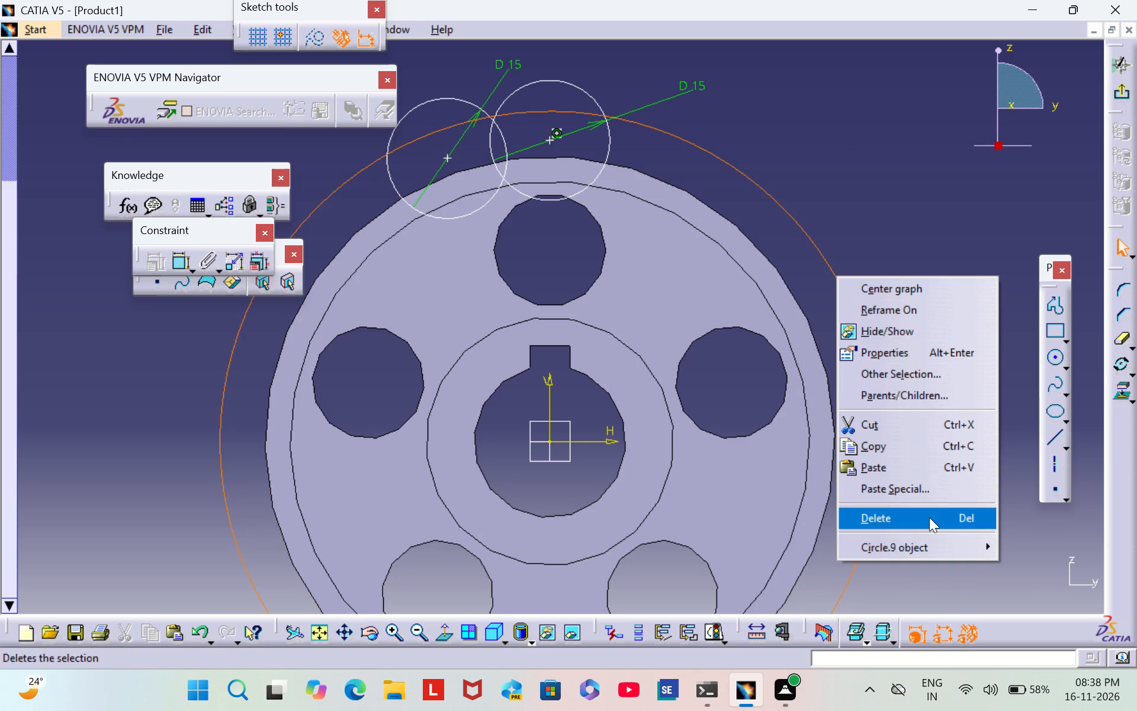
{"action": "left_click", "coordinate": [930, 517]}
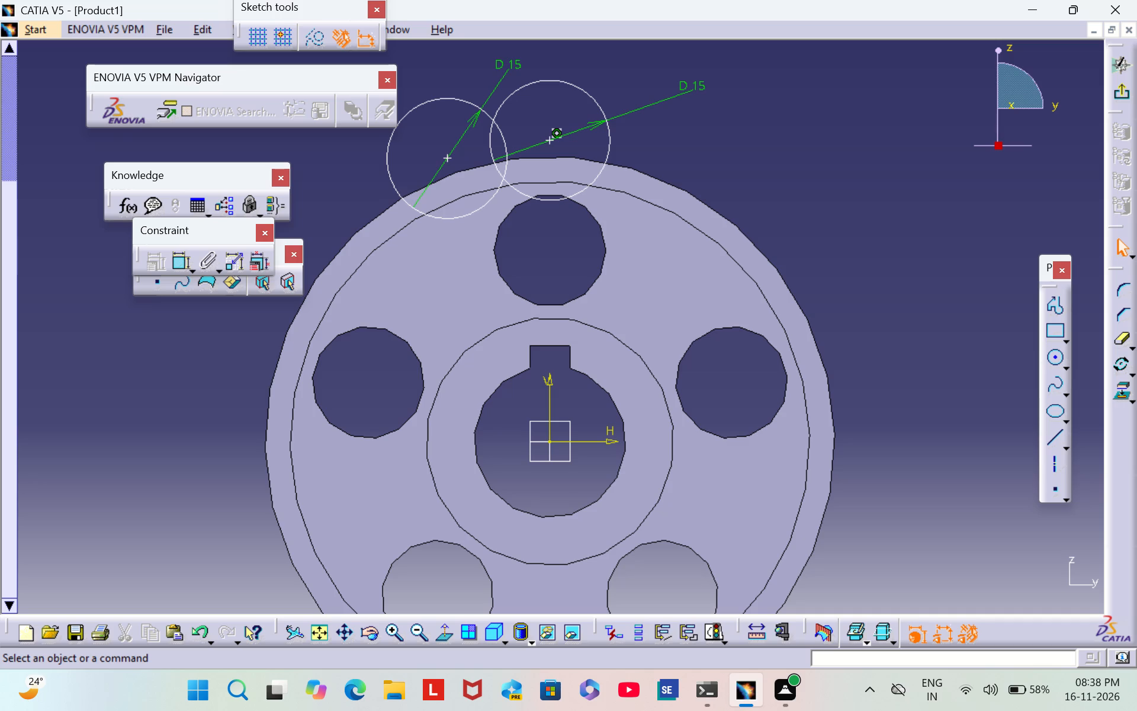
Delete both 15 mm circles at the top of the rim together with their centre points.
{"action": "right_click", "coordinate": [609, 145]}
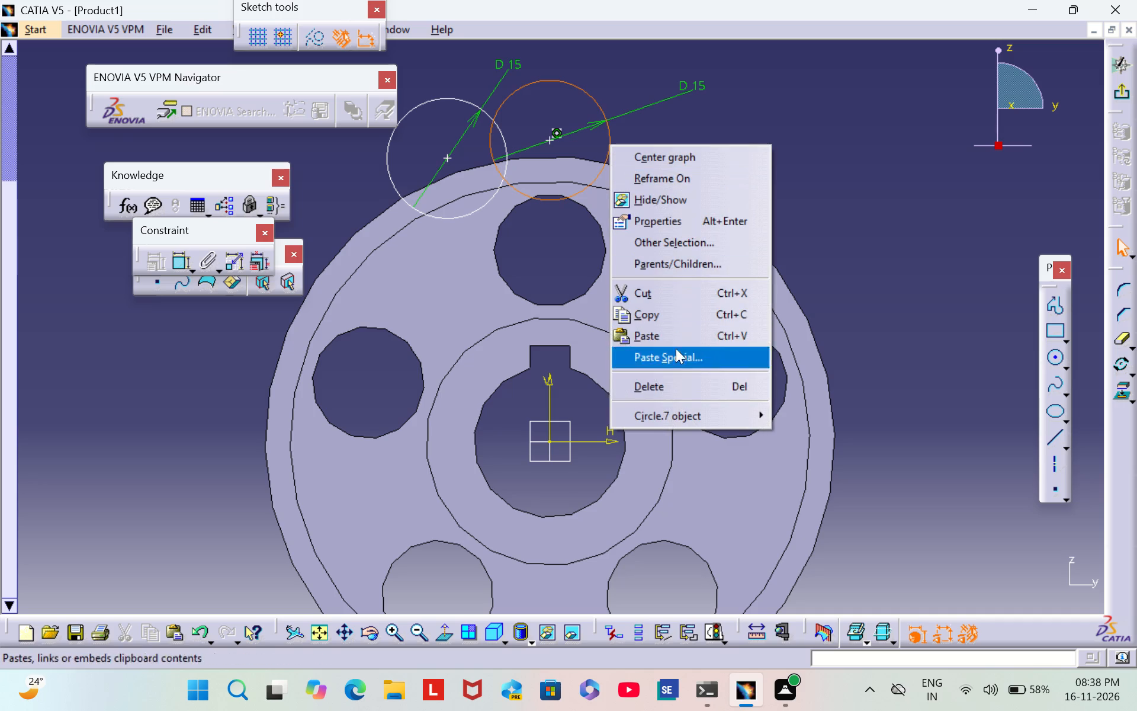
{"action": "left_click", "coordinate": [669, 387]}
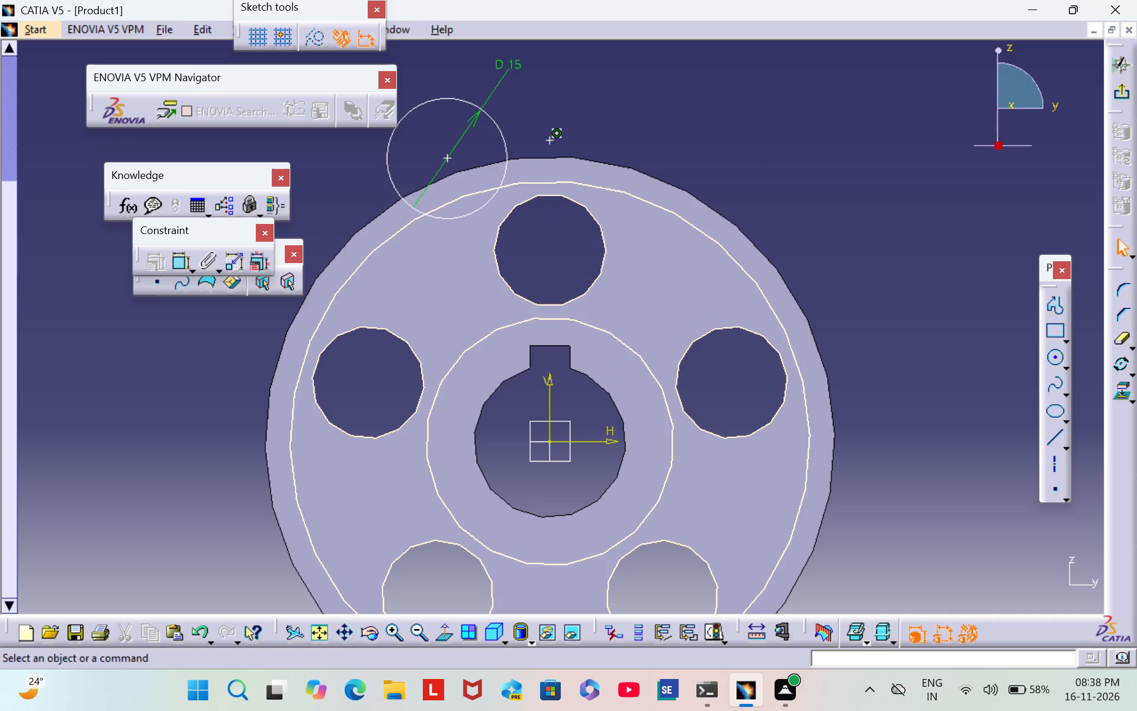
{"action": "right_click", "coordinate": [550, 139]}
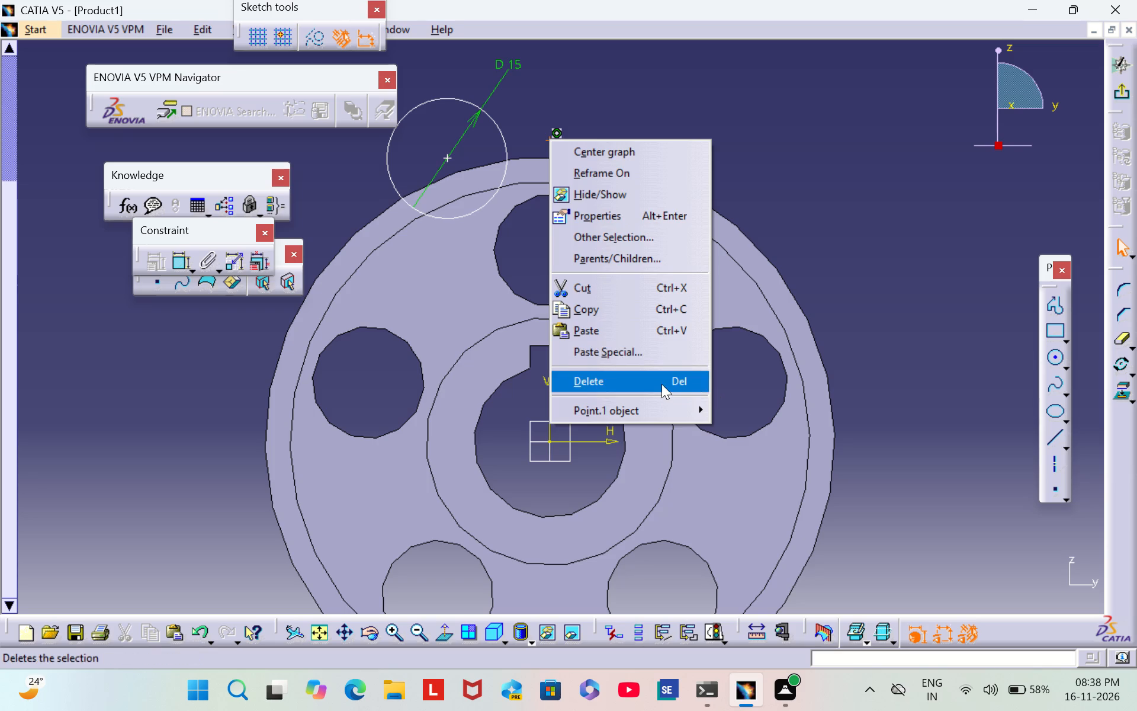
{"action": "left_click", "coordinate": [661, 384]}
{"action": "right_click", "coordinate": [493, 127]}
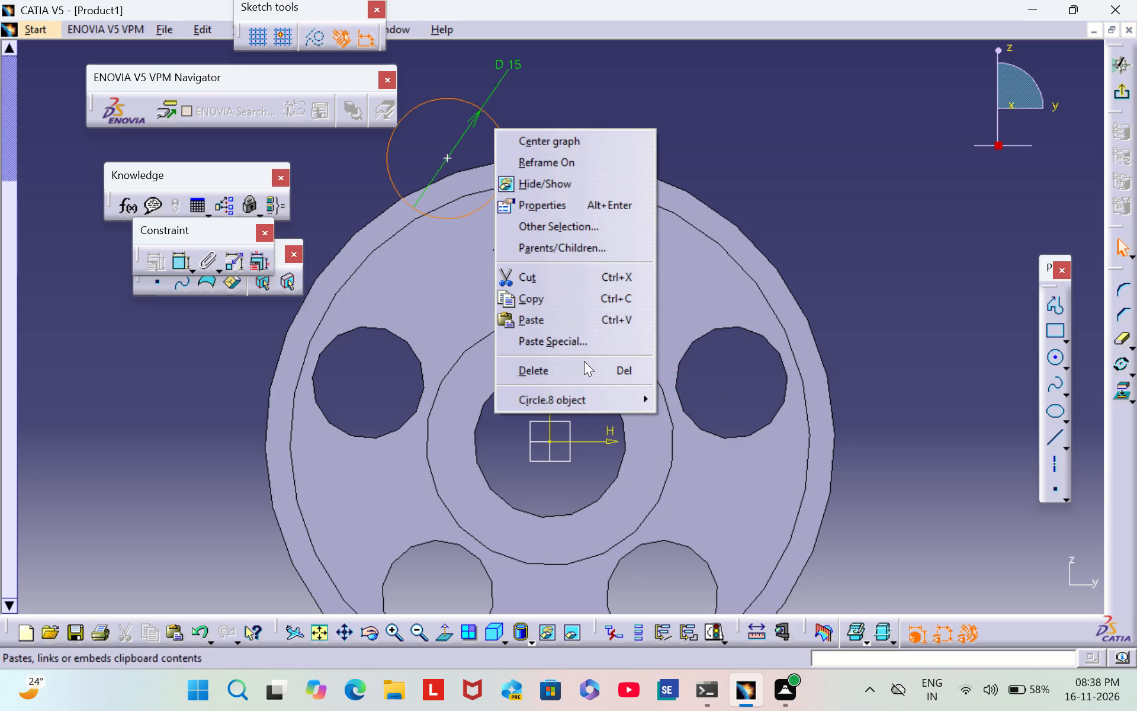
{"action": "left_click", "coordinate": [584, 370]}
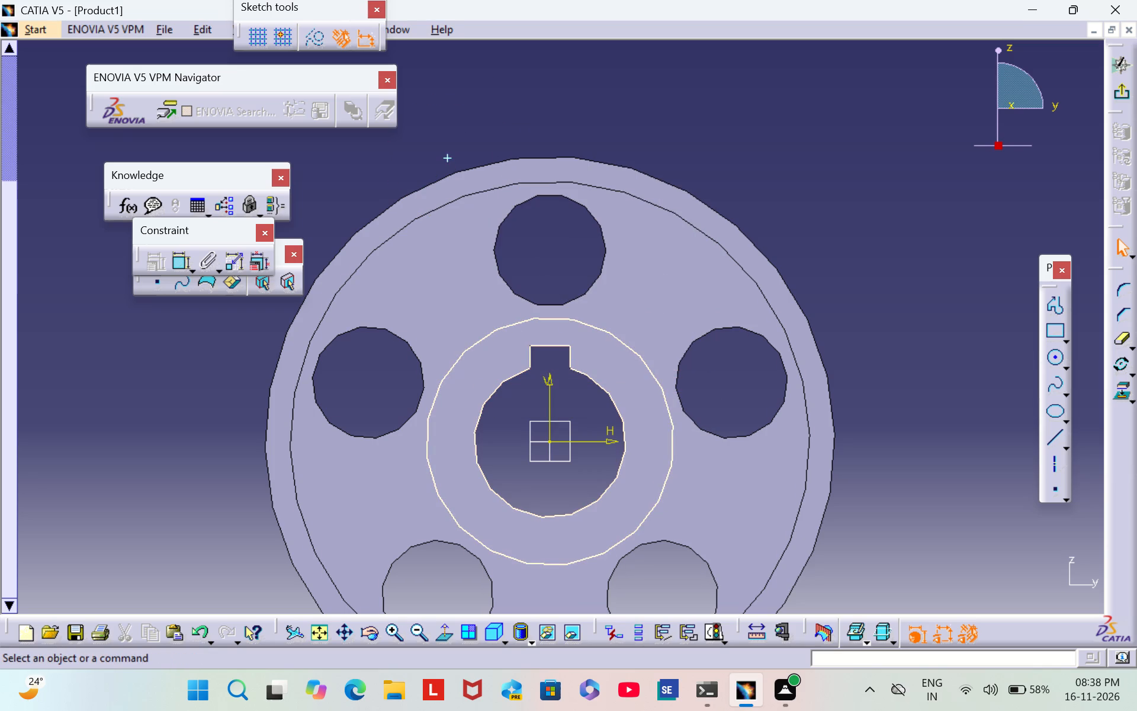
{"action": "right_click", "coordinate": [449, 158]}
{"action": "left_click", "coordinate": [586, 405]}
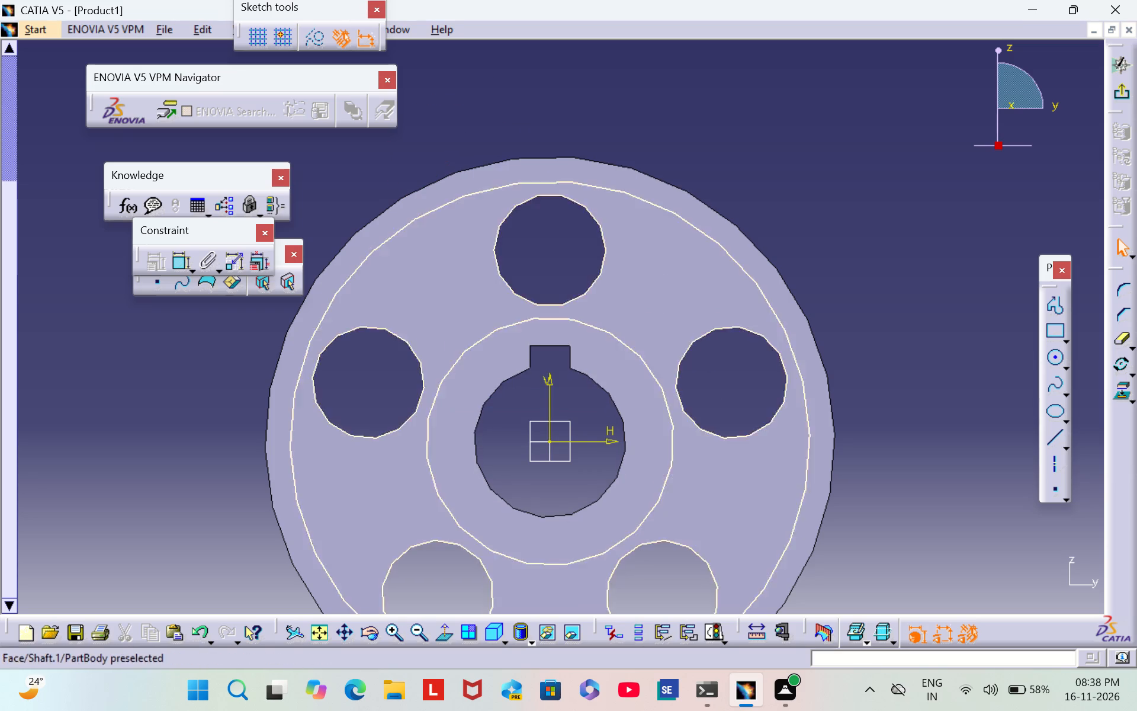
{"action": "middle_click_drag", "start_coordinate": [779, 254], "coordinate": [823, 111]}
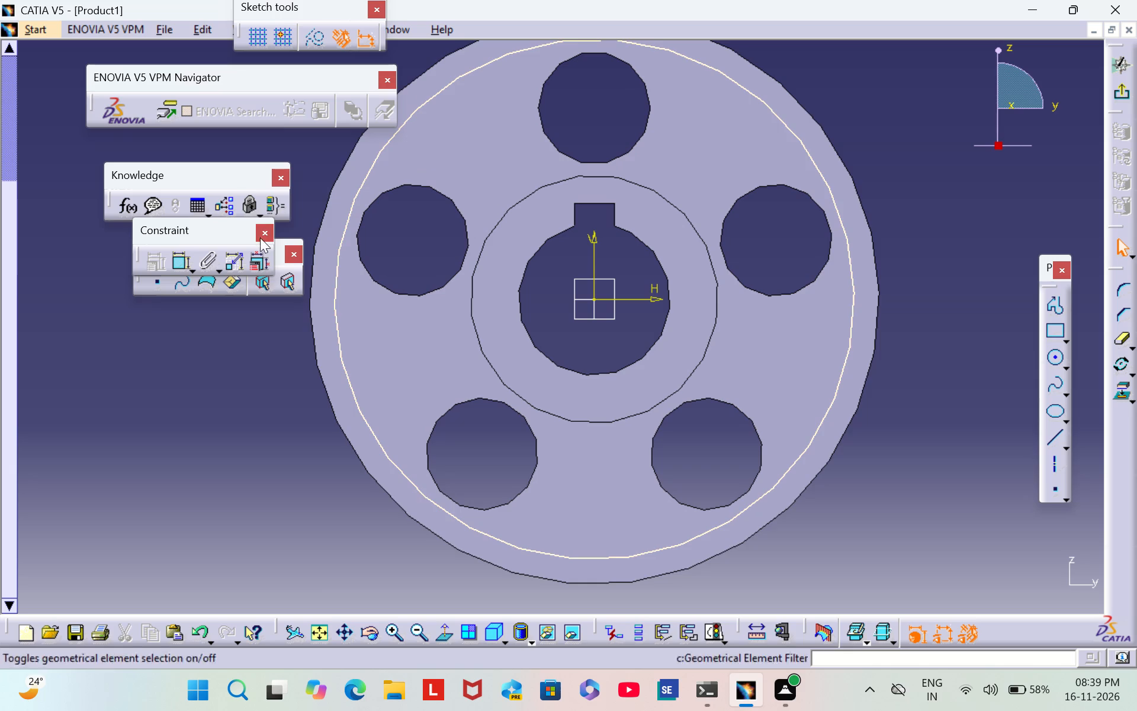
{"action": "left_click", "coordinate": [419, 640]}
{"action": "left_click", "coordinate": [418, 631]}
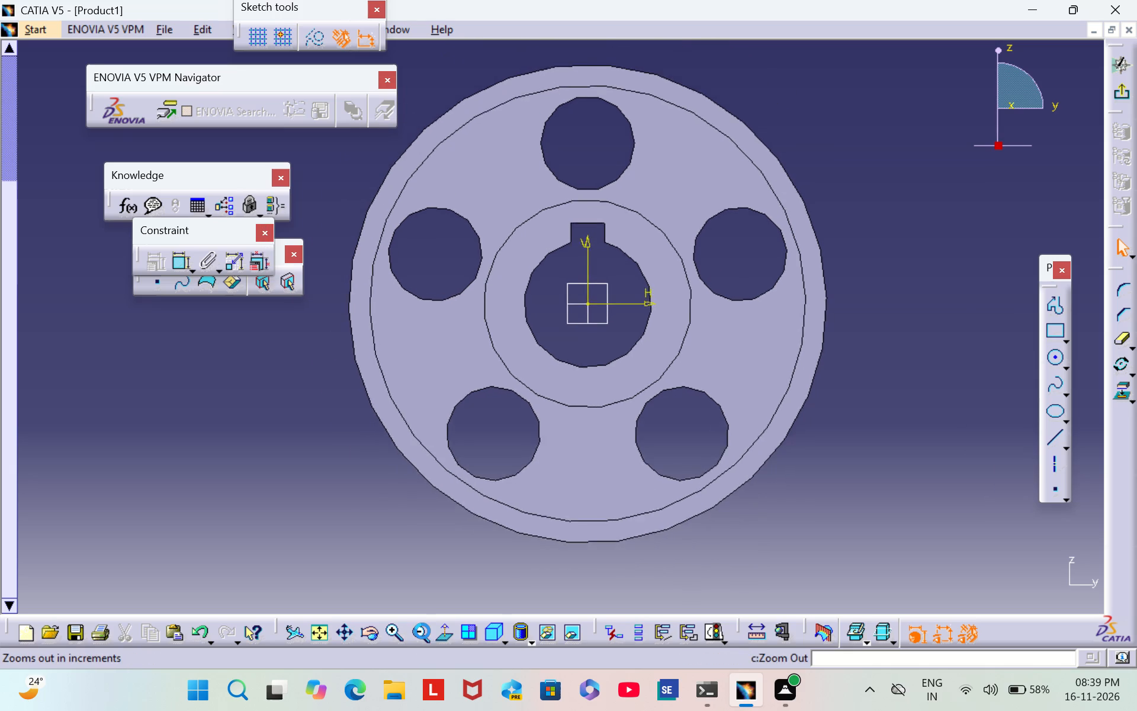
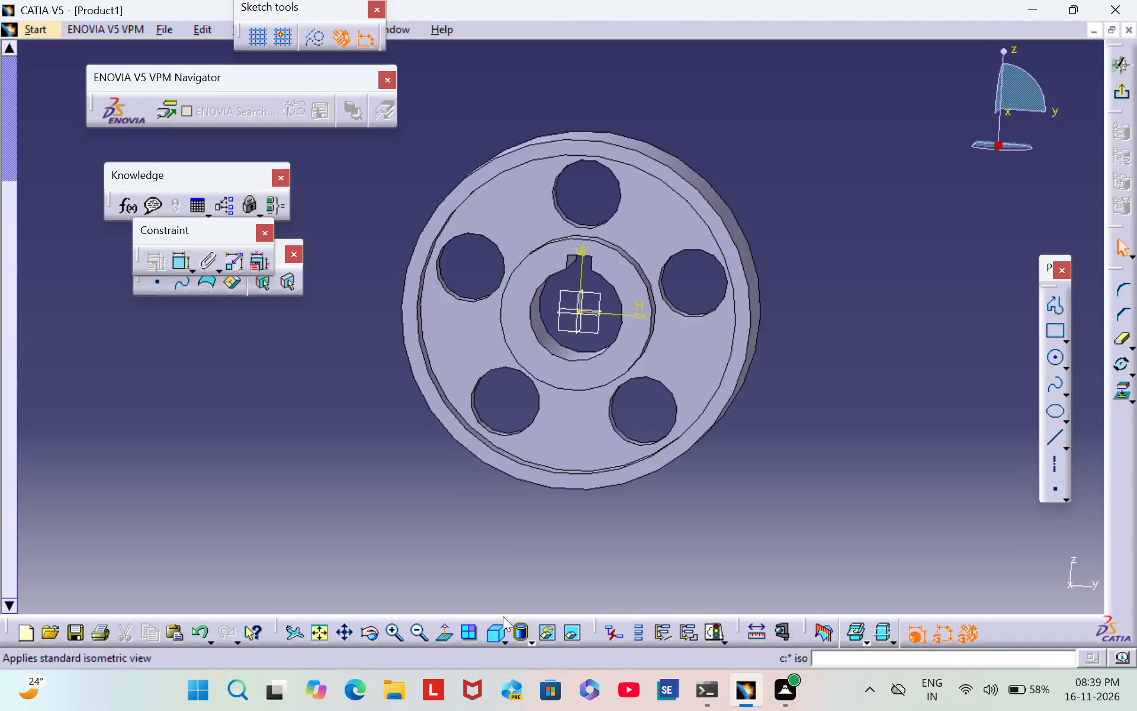
Exit the rim sketch and return to part modelling.
{"action": "middle_click_drag", "start_coordinate": [853, 296], "coordinate": [705, 254]}
{"action": "scroll", "coordinate": [852, 289], "scroll_direction": "down", "scroll_amount": 1}
{"action": "right_click_drag", "start_coordinate": [852, 289], "coordinate": [705, 254]}
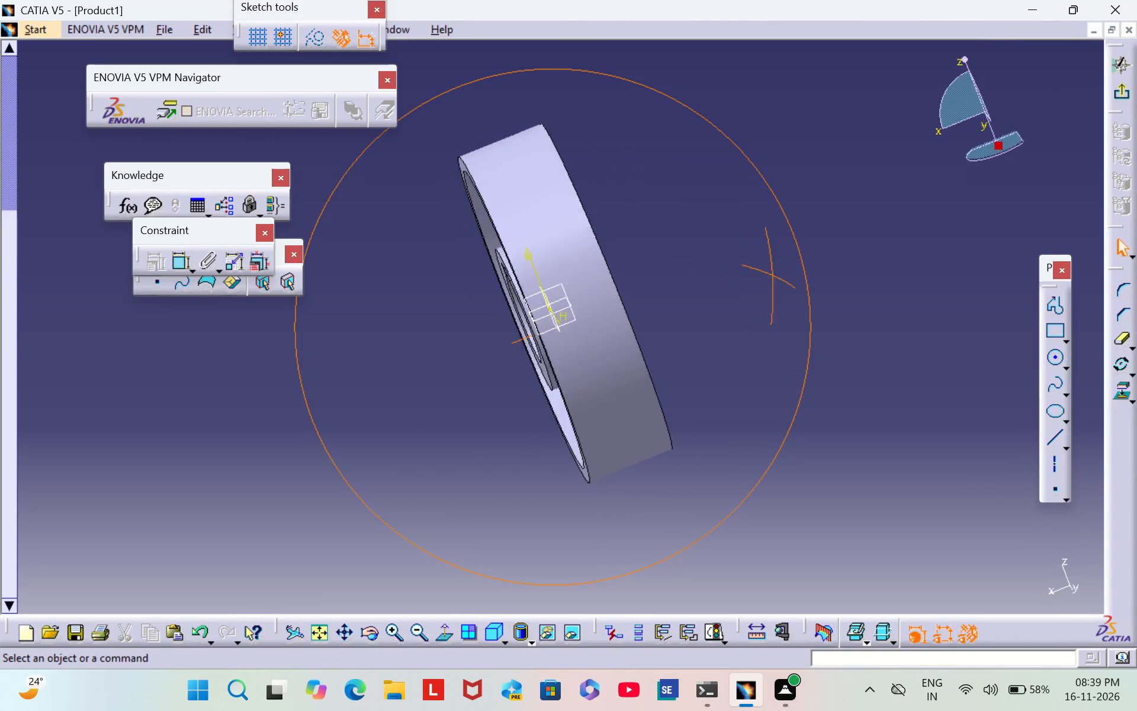
{"action": "right_click_drag", "start_coordinate": [705, 254], "coordinate": [737, 238]}
{"action": "middle_click_drag", "start_coordinate": [705, 254], "coordinate": [737, 238]}
{"action": "scroll", "coordinate": [740, 237], "scroll_direction": "up", "scroll_amount": 1}
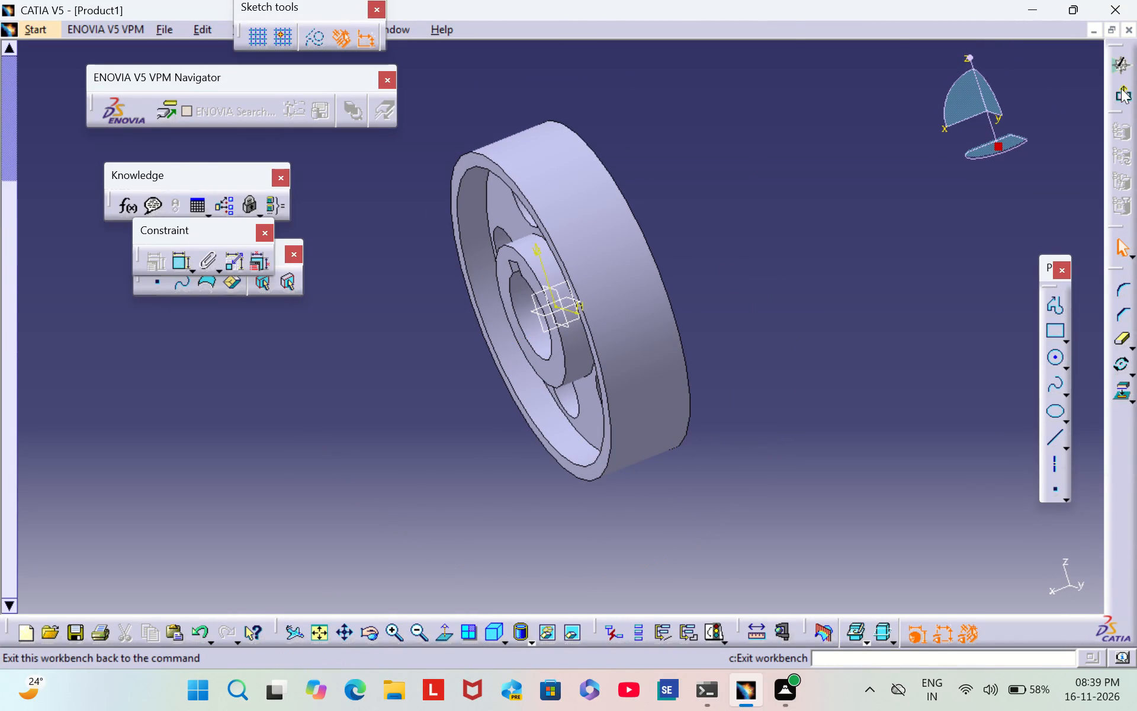
{"action": "left_click", "coordinate": [1120, 91]}
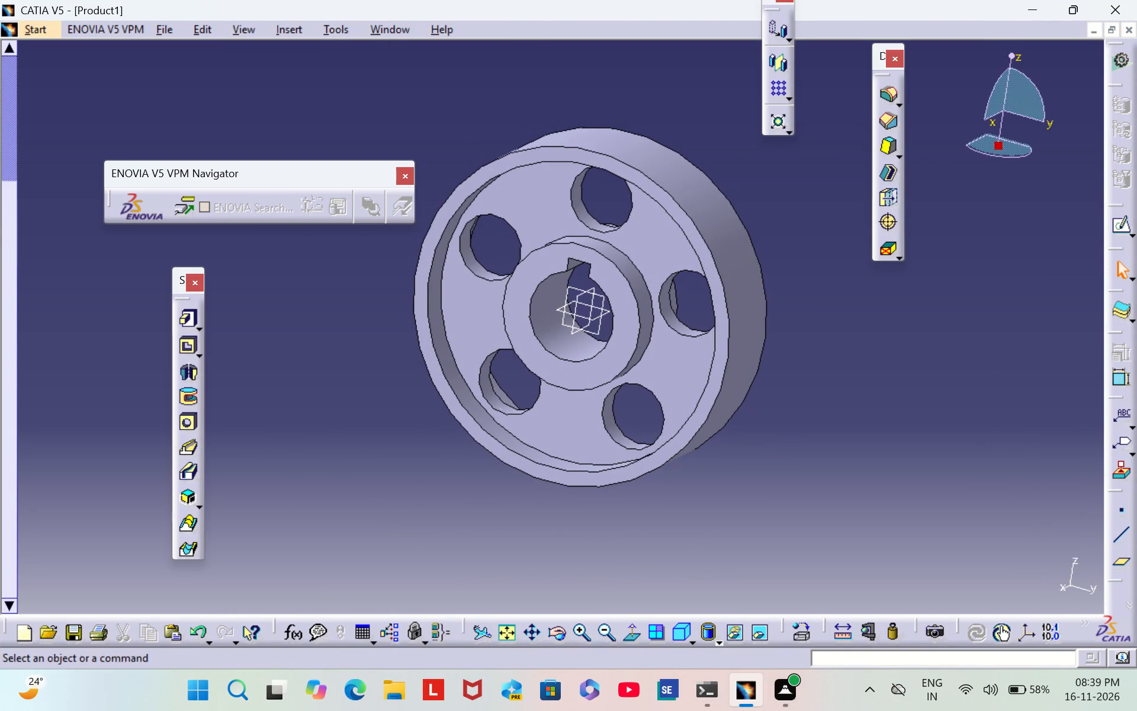
Set the fill colour of the pocket that cuts the web holes and keyway to tan.
{"action": "scroll", "coordinate": [769, 222], "scroll_direction": "down", "scroll_amount": 1}
{"action": "middle_click_drag", "start_coordinate": [770, 220], "coordinate": [699, 270]}
{"action": "right_click_drag", "start_coordinate": [771, 219], "coordinate": [699, 270]}
{"action": "scroll", "coordinate": [763, 229], "scroll_direction": "down", "scroll_amount": 1}
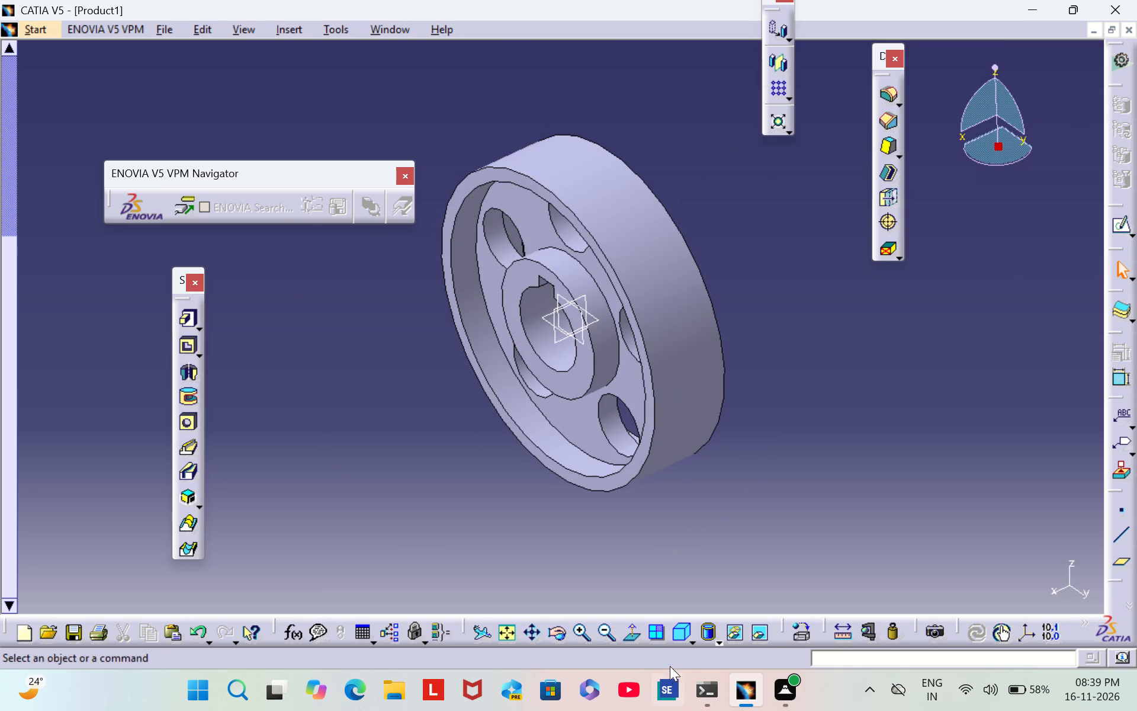
{"action": "left_click", "coordinate": [686, 633]}
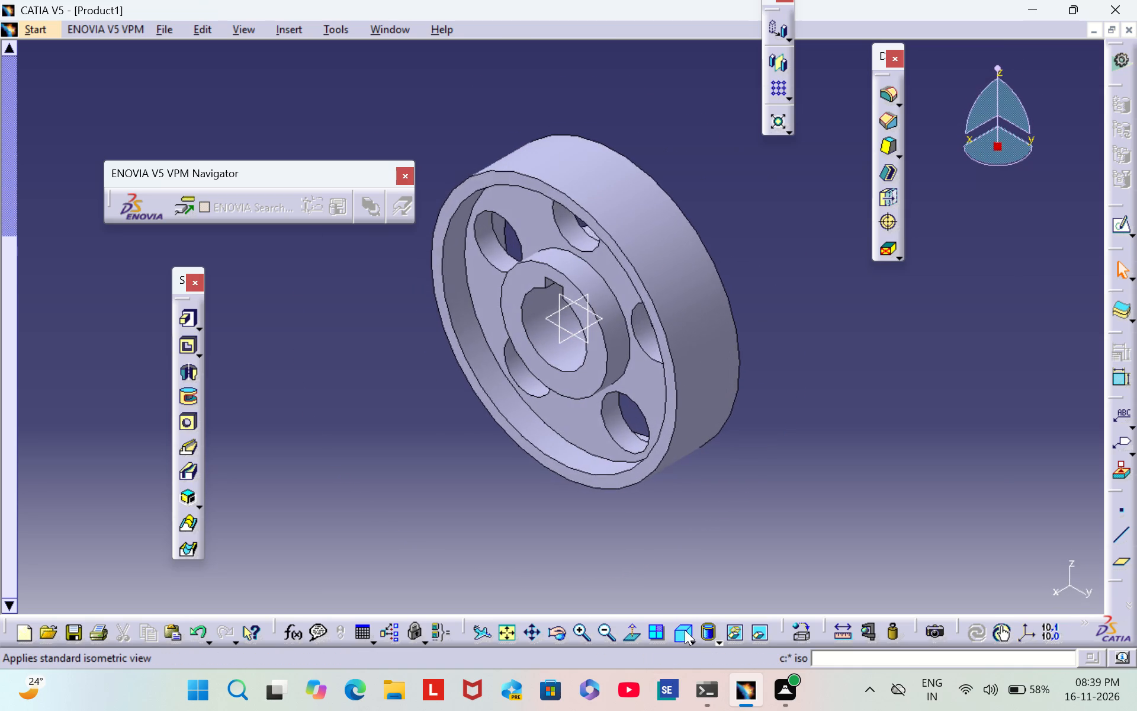
{"action": "scroll", "coordinate": [66, 183], "scroll_direction": "up", "scroll_amount": 5}
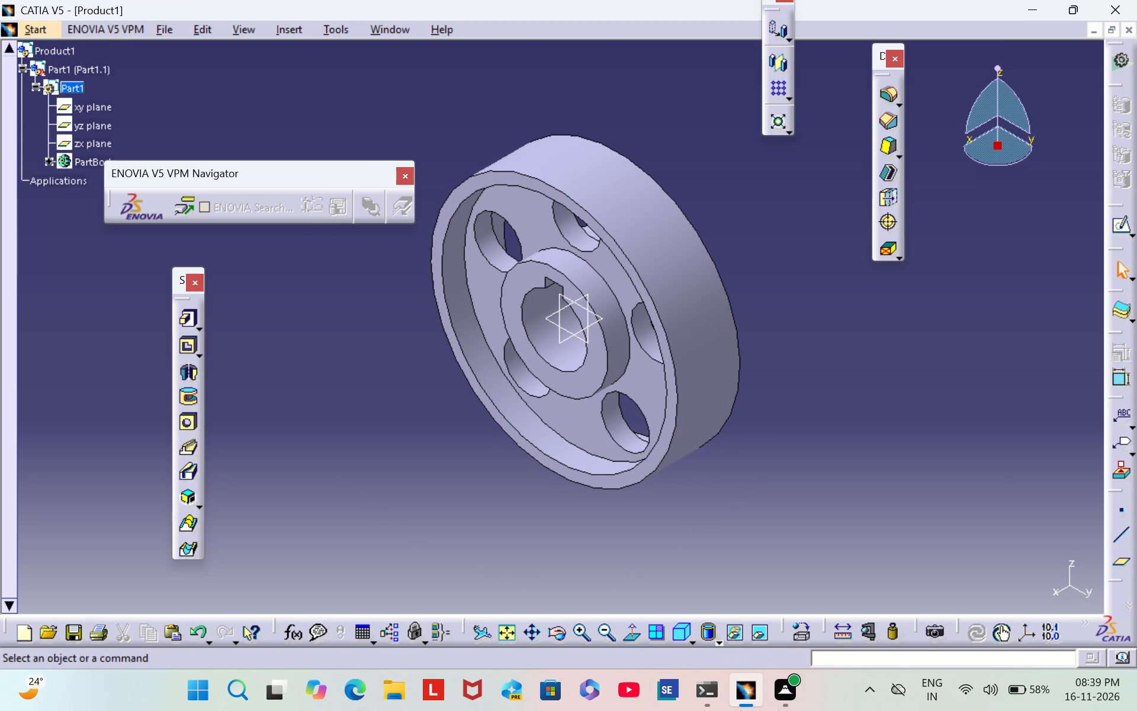
{"action": "left_click", "coordinate": [47, 161]}
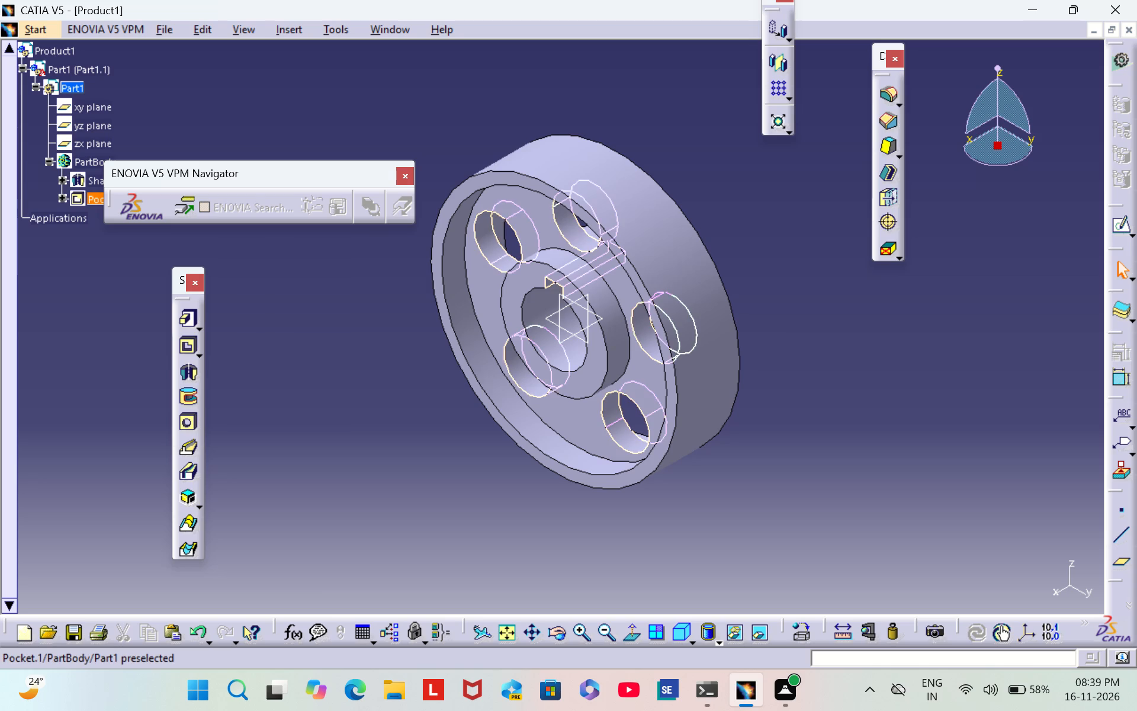
{"action": "right_click", "coordinate": [85, 196]}
{"action": "left_click", "coordinate": [146, 268]}
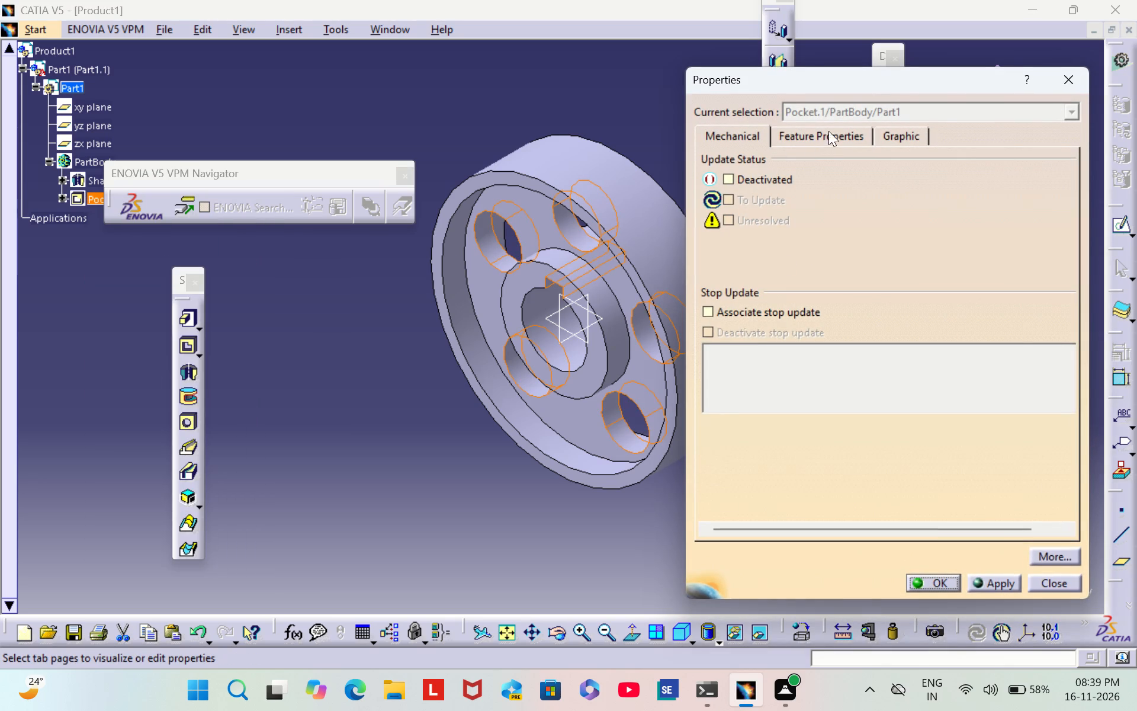
{"action": "left_click", "coordinate": [828, 130]}
{"action": "left_click", "coordinate": [905, 129]}
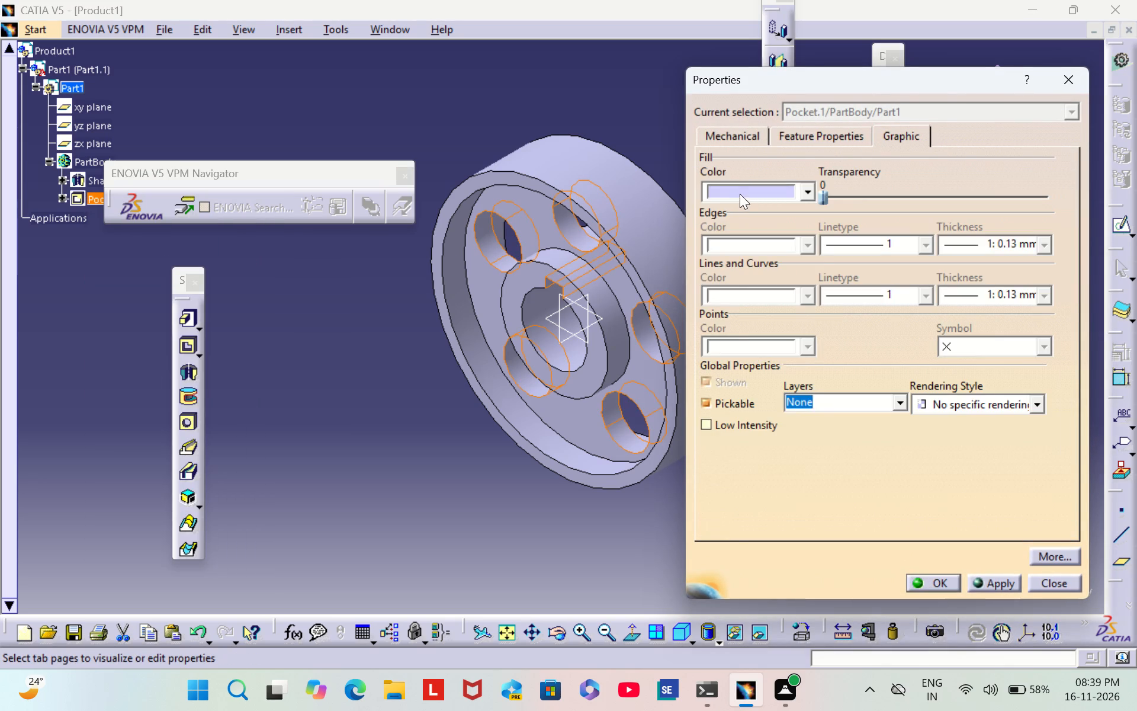
{"action": "left_click", "coordinate": [740, 194]}
{"action": "left_click", "coordinate": [756, 422]}
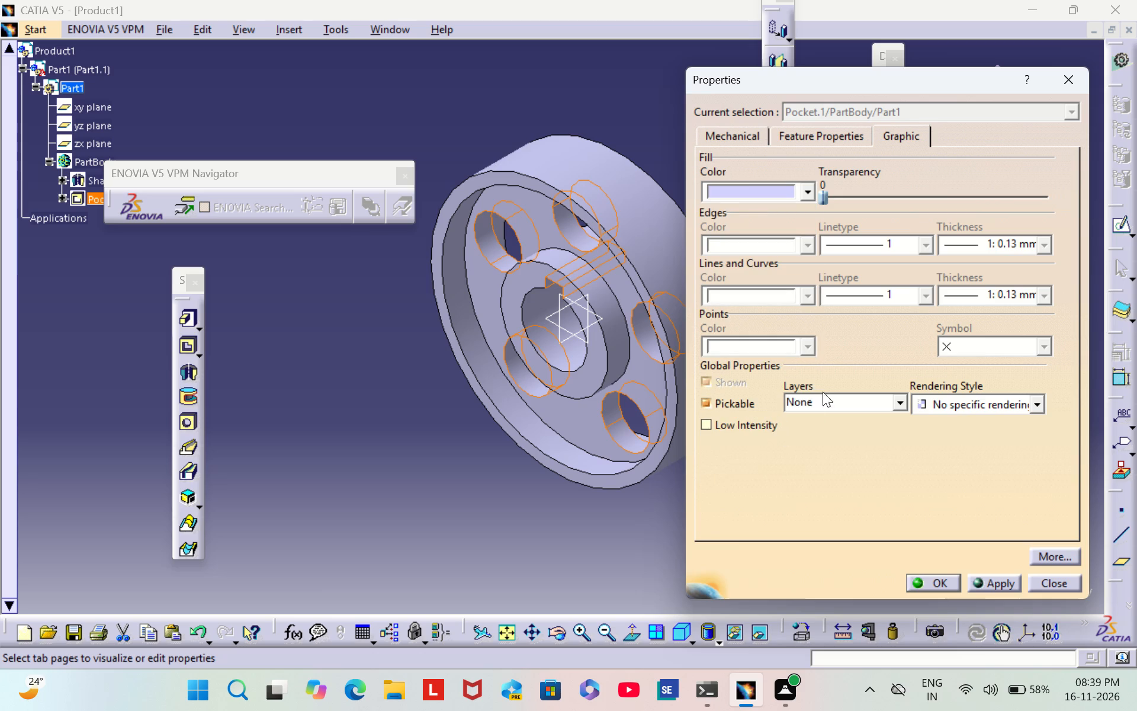
{"action": "left_click", "coordinate": [745, 187]}
{"action": "left_click", "coordinate": [773, 433]}
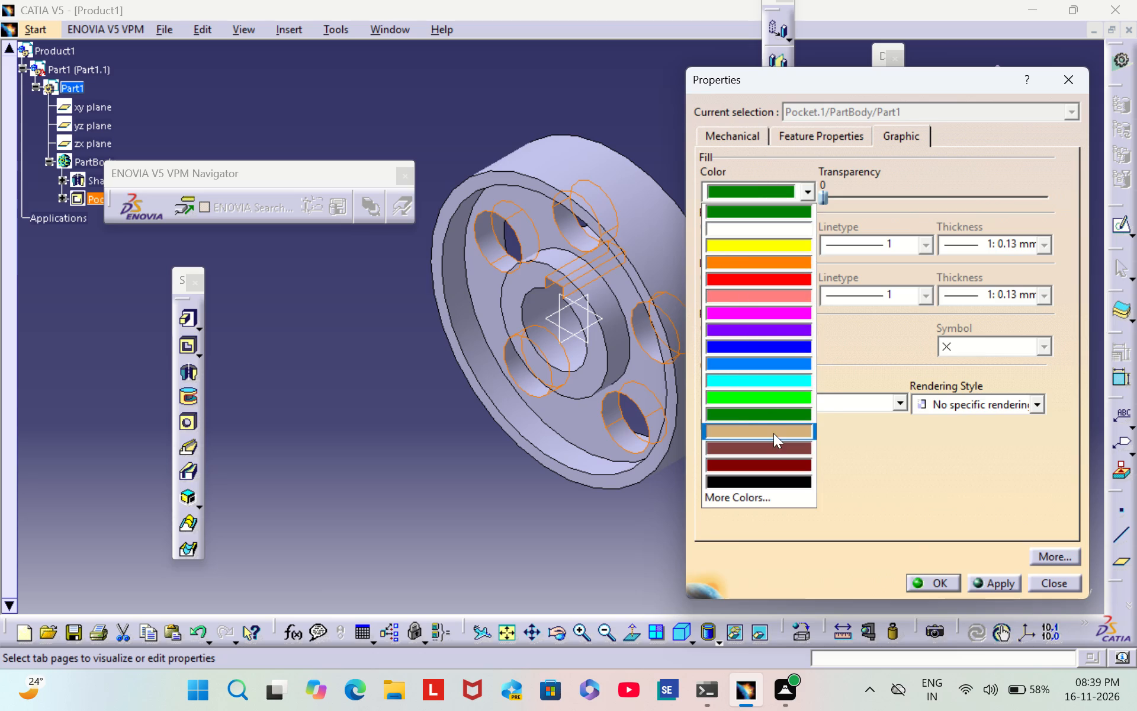
{"action": "left_click", "coordinate": [933, 582]}
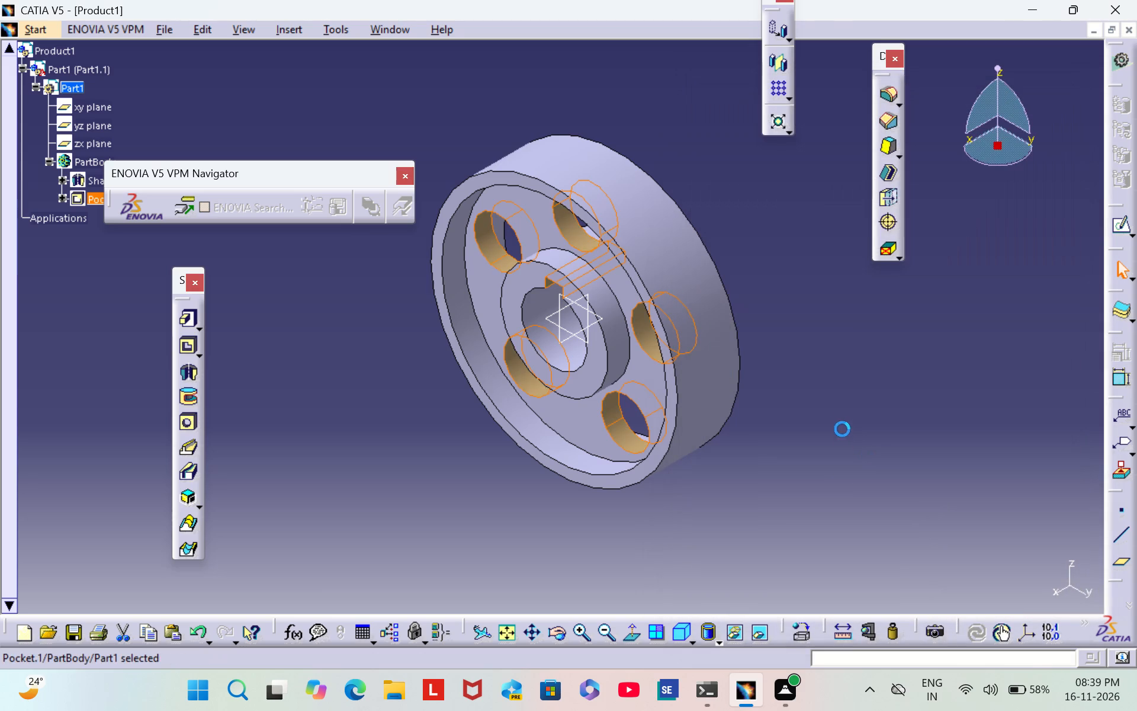
{"action": "left_click", "coordinate": [839, 421]}
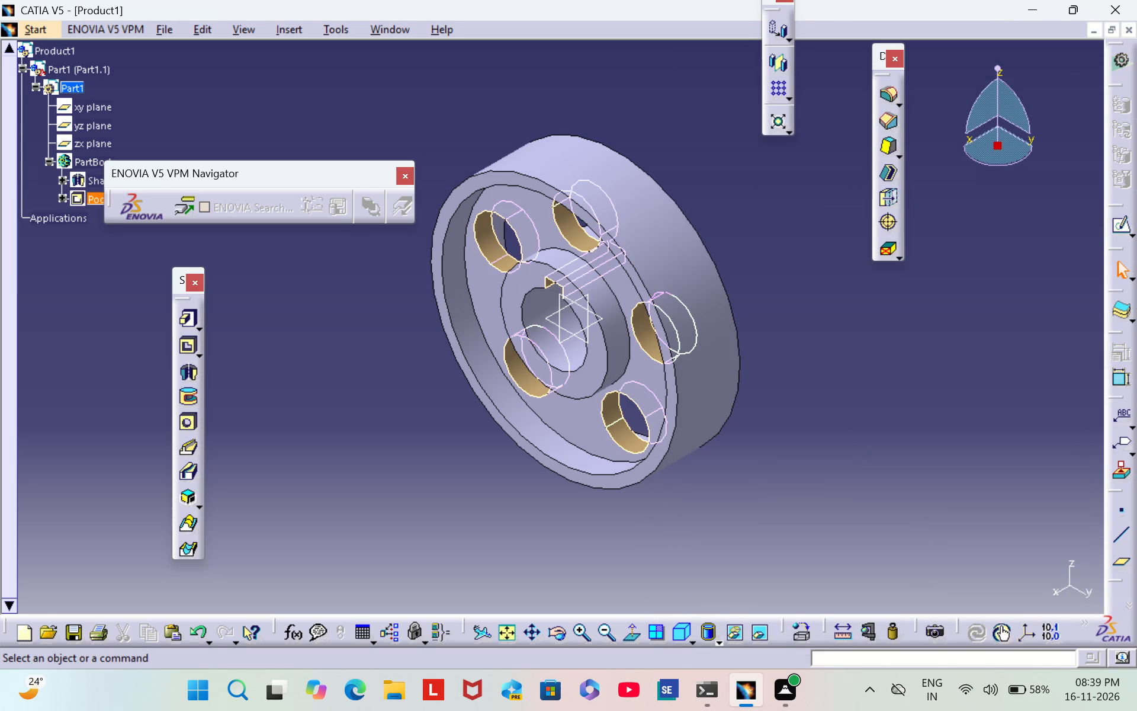
Set the fill colour of the wheel's revolved shaft feature to dark red.
{"action": "right_click", "coordinate": [91, 182]}
{"action": "left_click", "coordinate": [166, 253]}
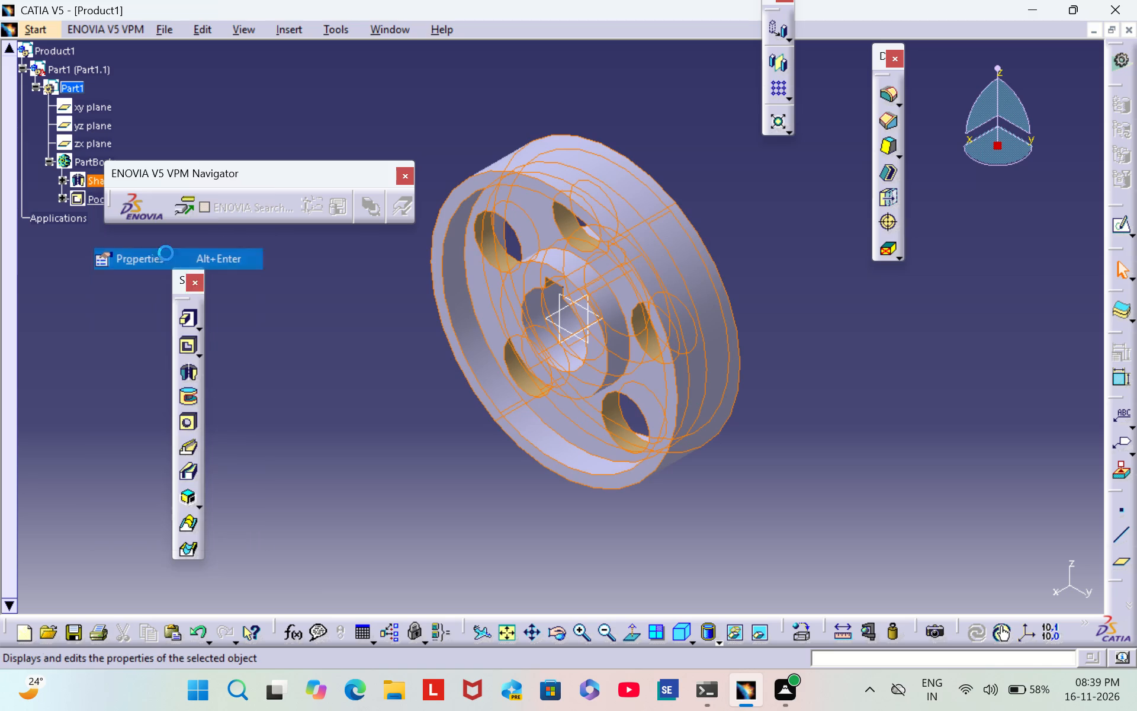
{"action": "left_click", "coordinate": [750, 185]}
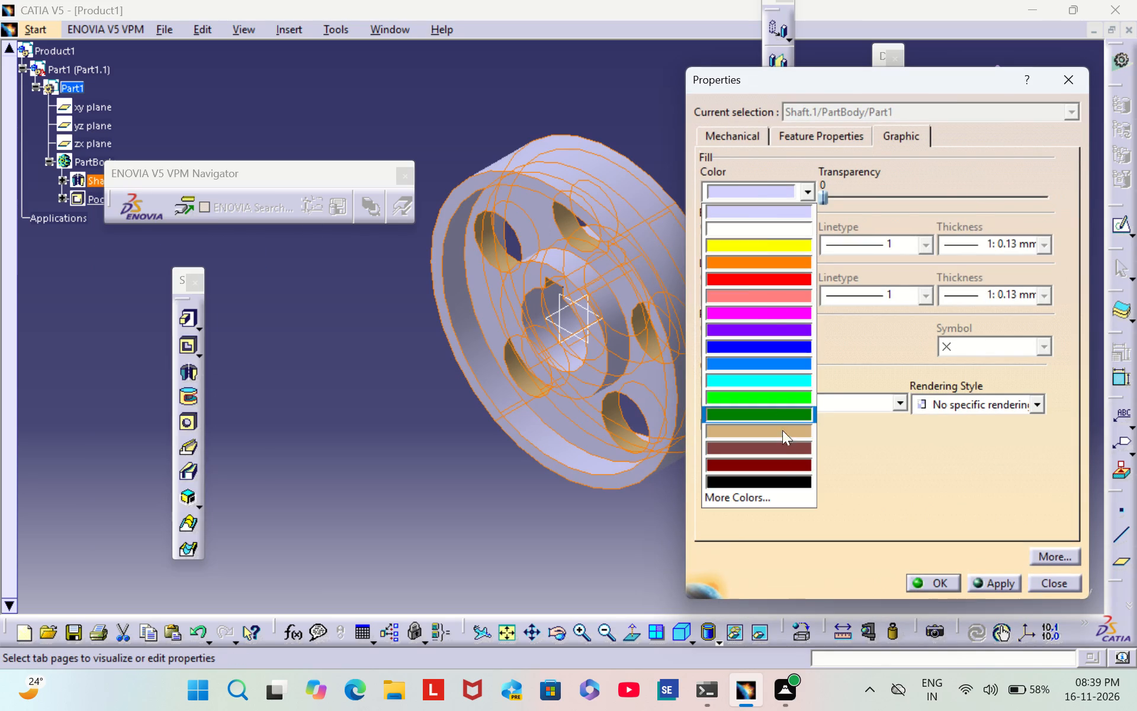
{"action": "left_click", "coordinate": [784, 463]}
{"action": "left_click", "coordinate": [932, 577]}
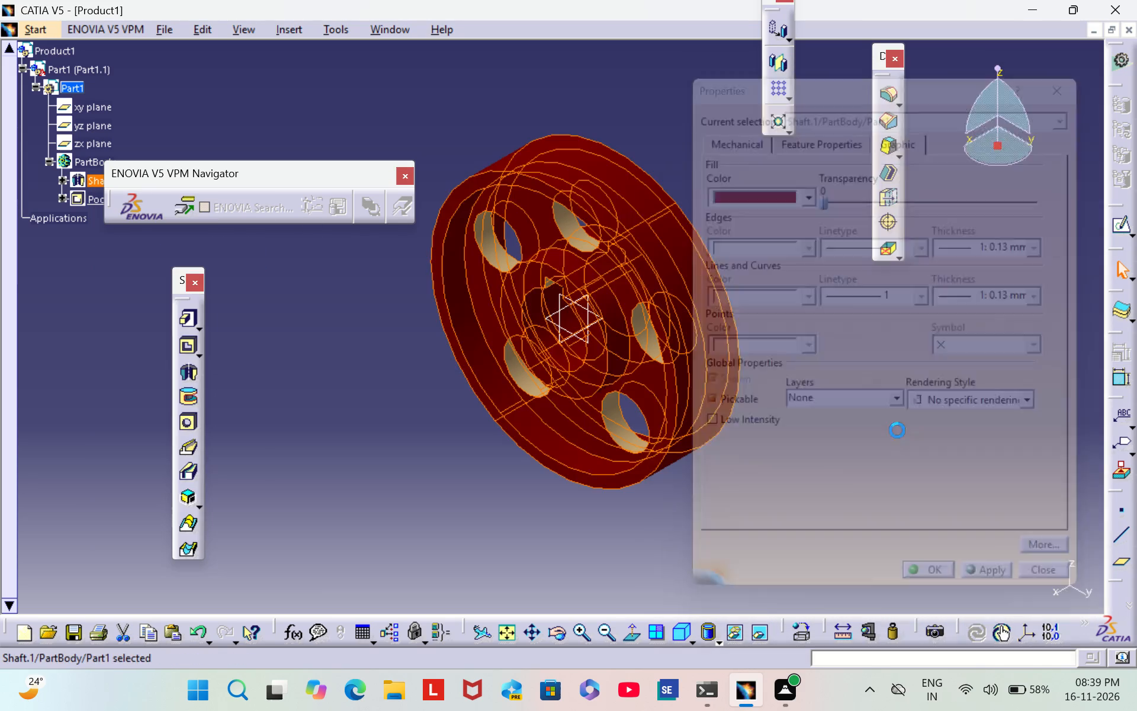
{"action": "left_click", "coordinate": [875, 389]}
Expand the pocket and shaft features in the specification tree to examine the constraints of the shaft's sketch.
{"action": "middle_click_drag", "start_coordinate": [433, 436], "coordinate": [646, 360]}
{"action": "right_click_drag", "start_coordinate": [434, 435], "coordinate": [646, 360]}
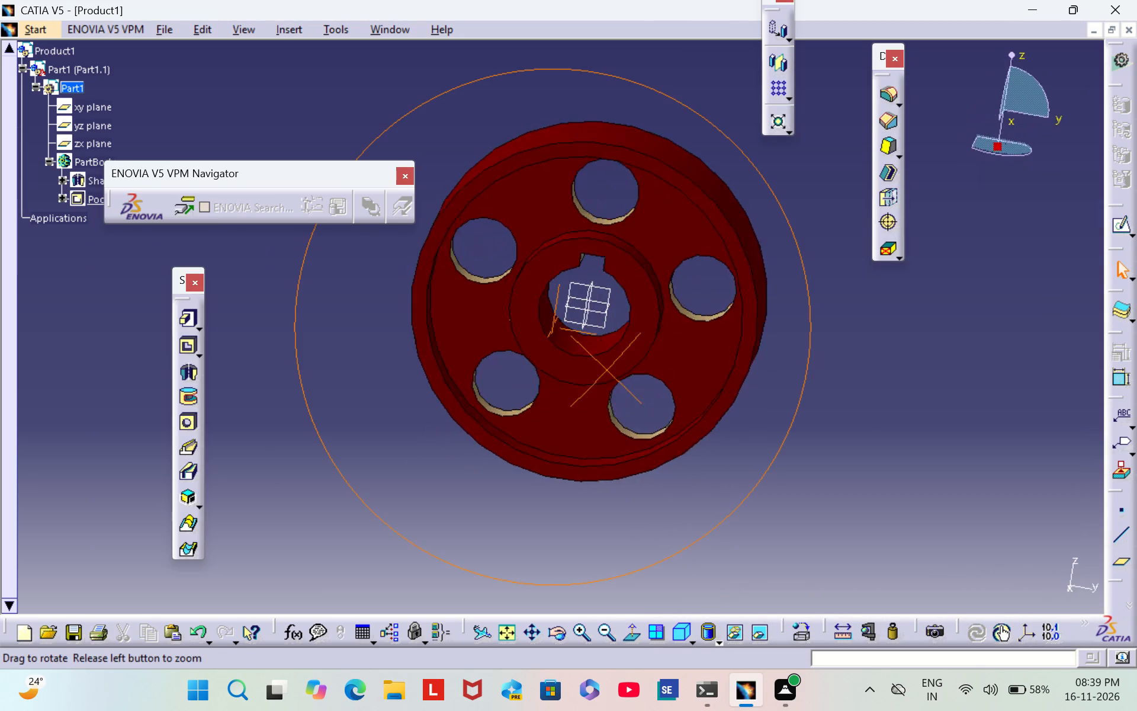
{"action": "middle_click_drag", "start_coordinate": [646, 360], "coordinate": [587, 475]}
{"action": "right_click_drag", "start_coordinate": [646, 360], "coordinate": [554, 472]}
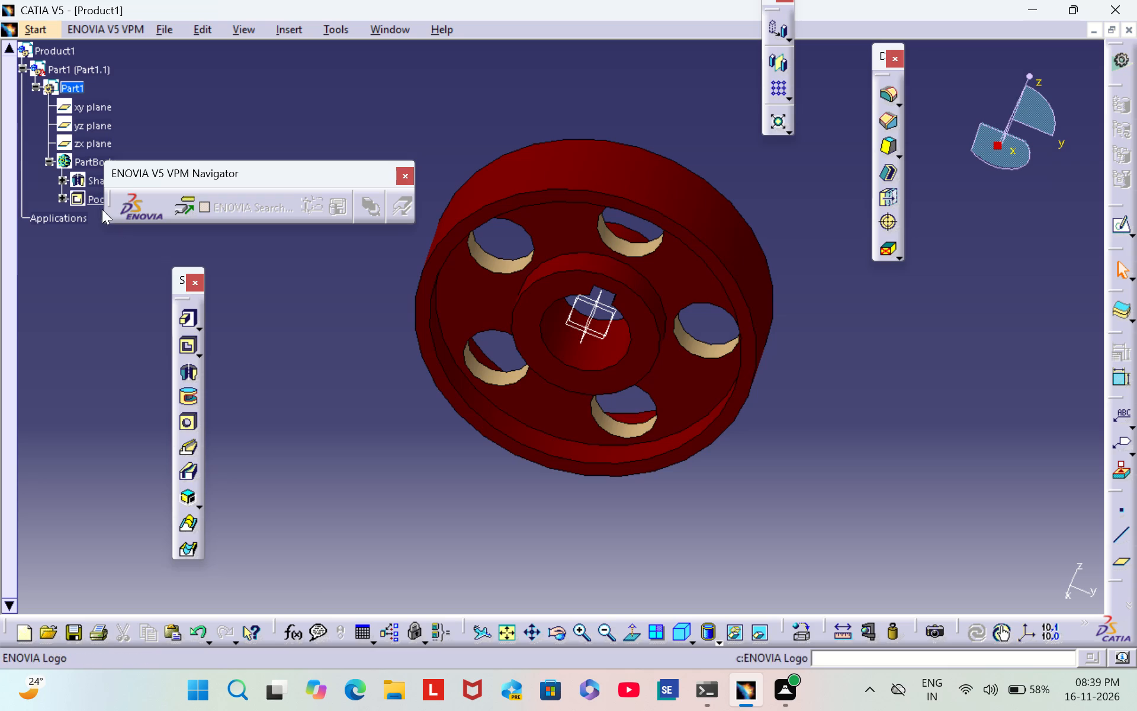
{"action": "left_click", "coordinate": [62, 197]}
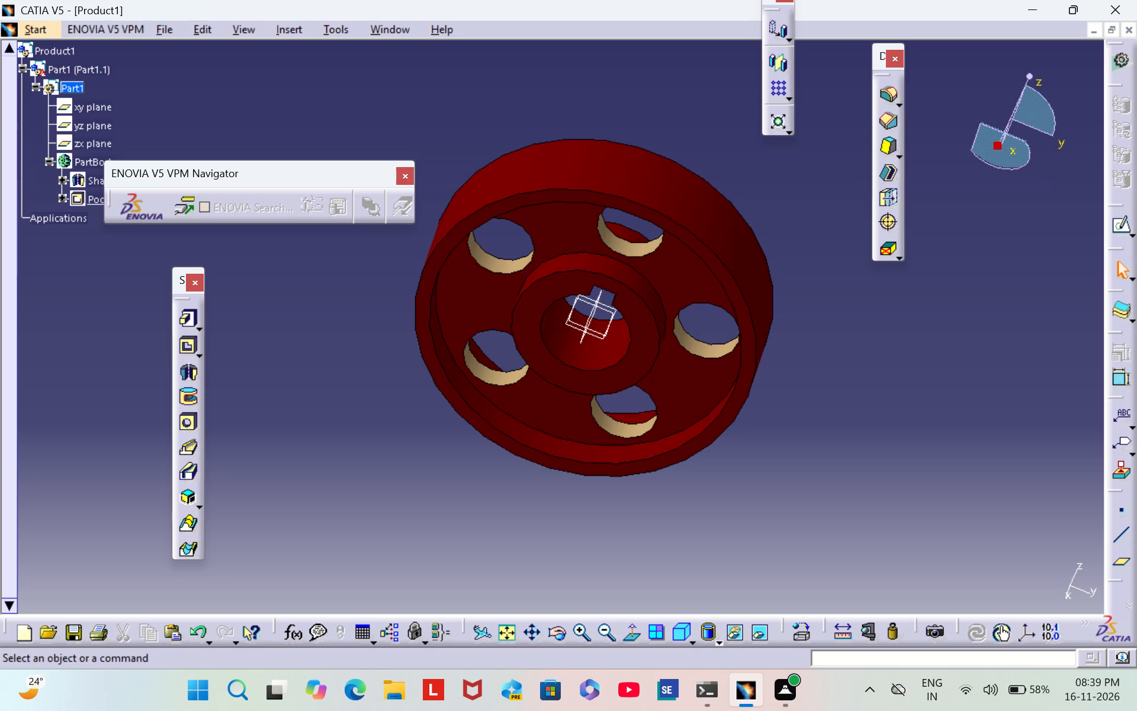
{"action": "left_click", "coordinate": [62, 200]}
{"action": "left_click", "coordinate": [62, 200]}
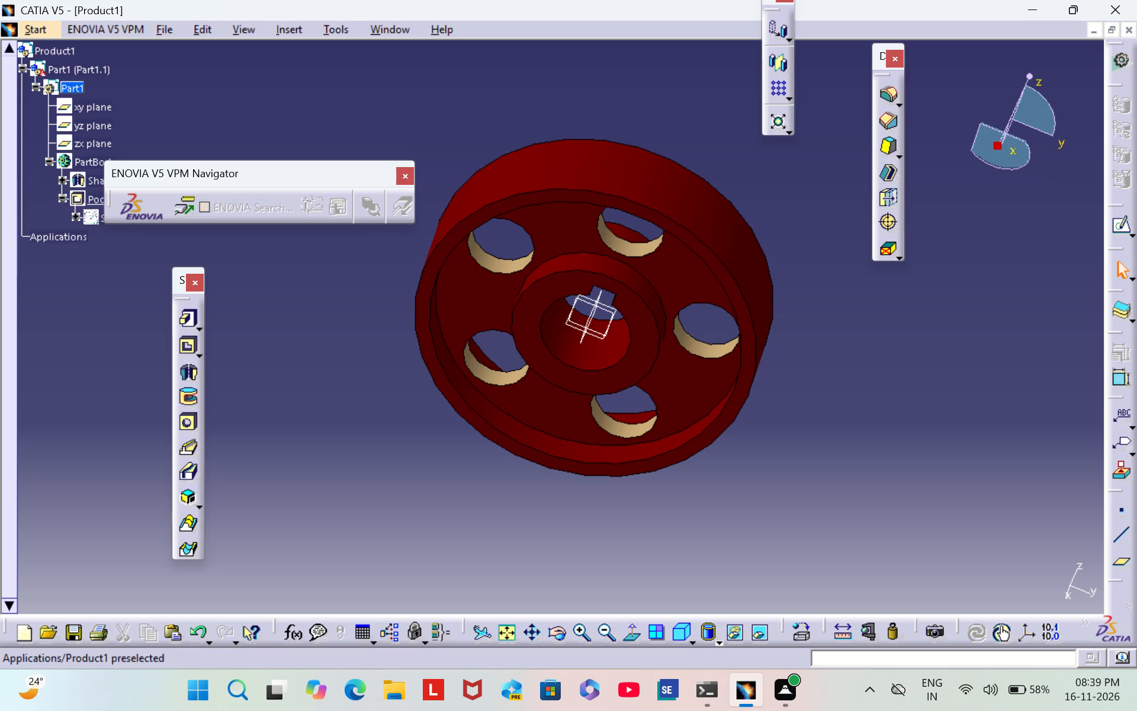
{"action": "left_click", "coordinate": [61, 180]}
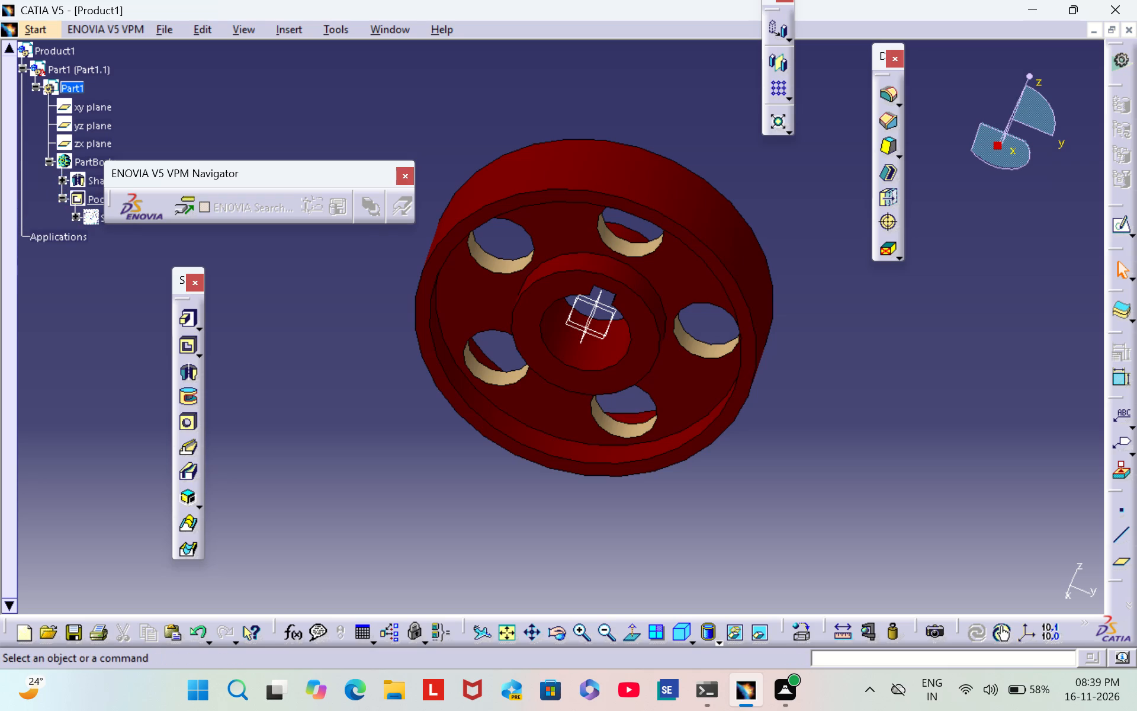
{"action": "left_click", "coordinate": [75, 200]}
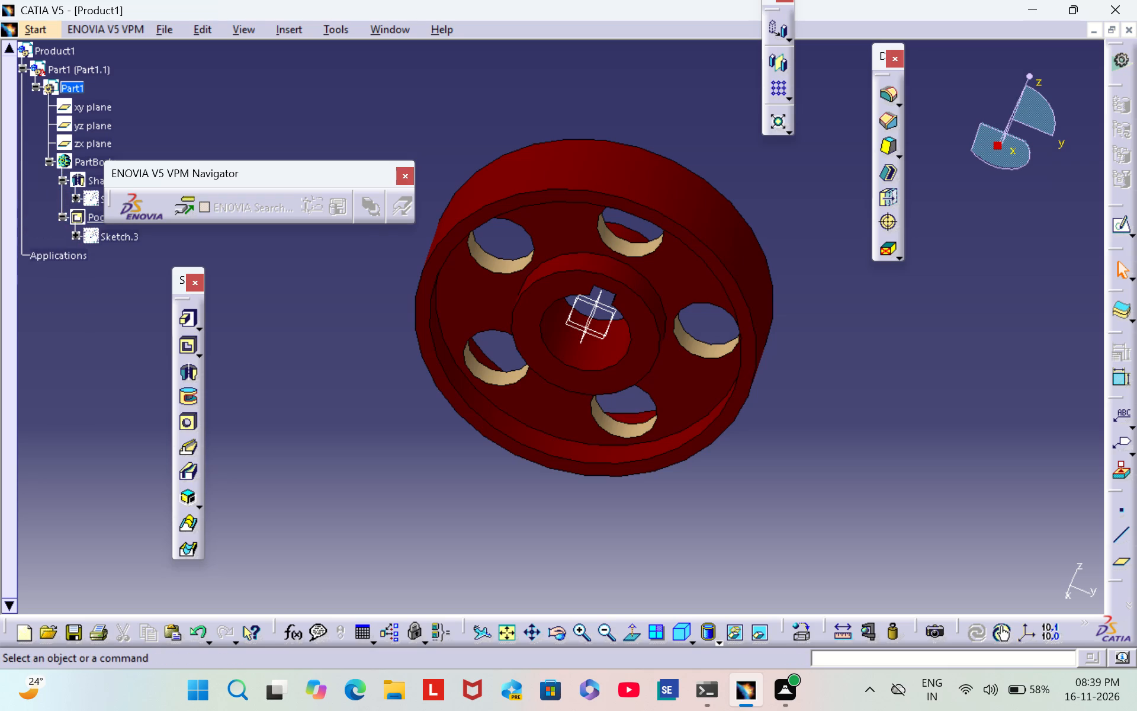
{"action": "left_click", "coordinate": [86, 258]}
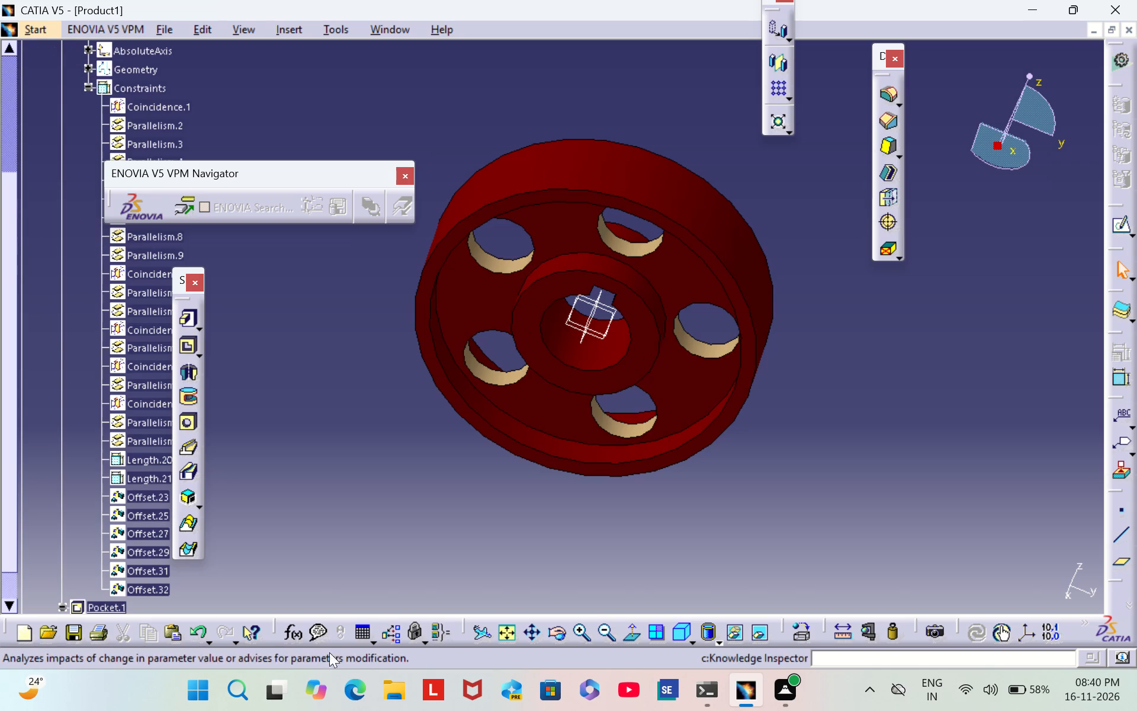
Save the part to the Desktop as a CATPart named PART 5, accepting the update of its document links.
{"action": "left_click", "coordinate": [75, 638]}
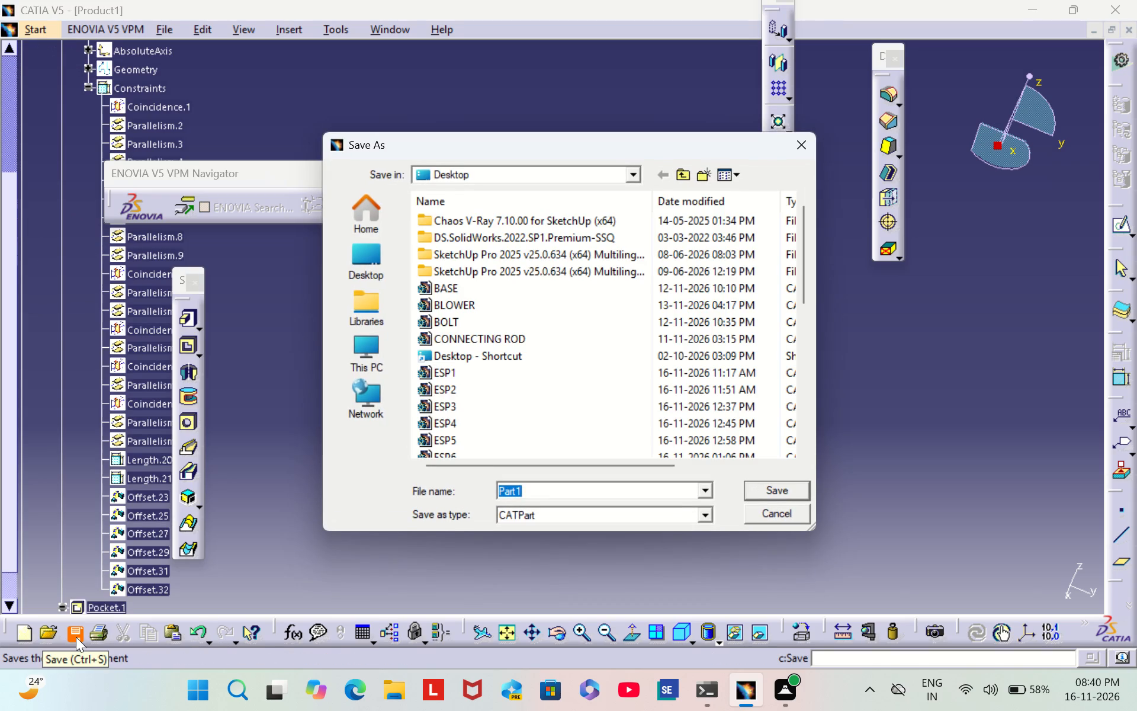
{"action": "key", "text": "BackSpace"}
{"action": "type", "text": "PART"}
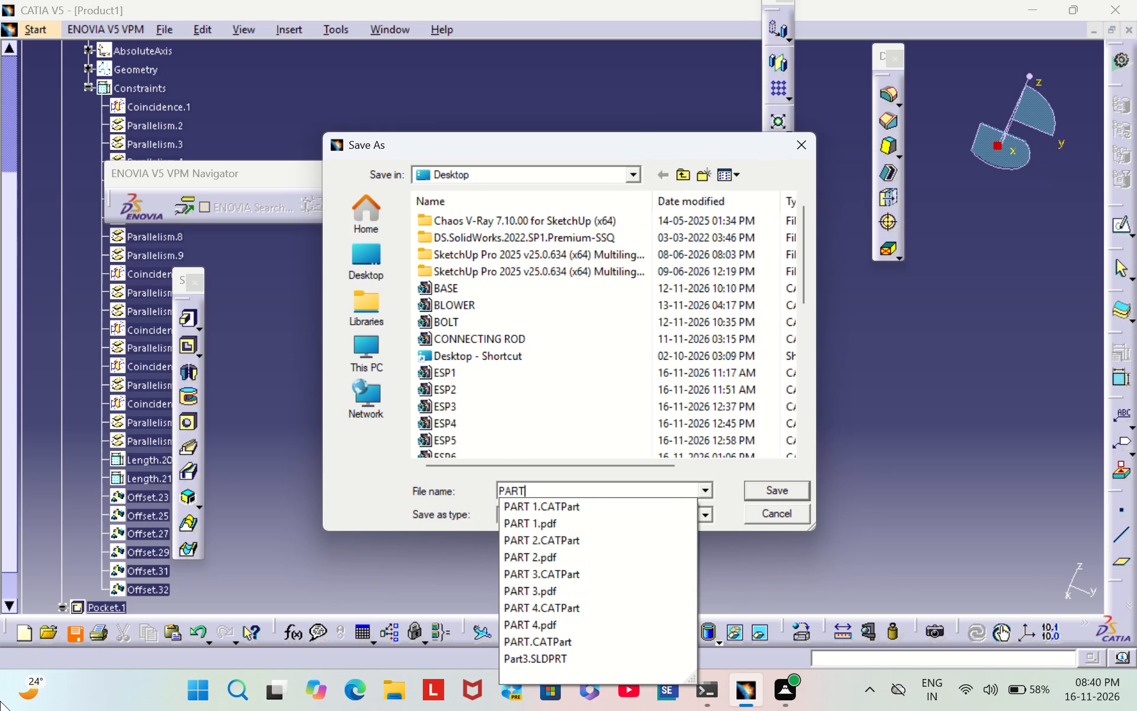
{"action": "key", "text": "space"}
{"action": "type", "text": "5"}
{"action": "key", "text": "Return"}
{"action": "key", "text": "backslash"}
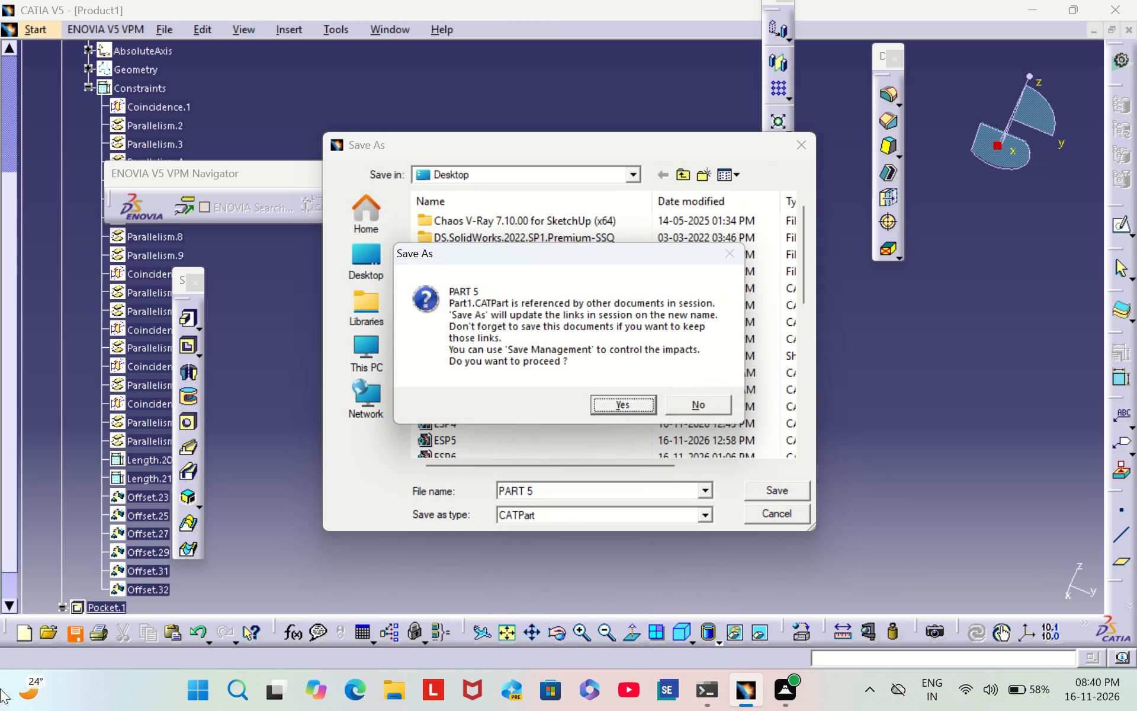
{"action": "left_click", "coordinate": [611, 408]}
Print the wheel model to a PDF document named PART 5 on the Desktop.
{"action": "left_click", "coordinate": [96, 641]}
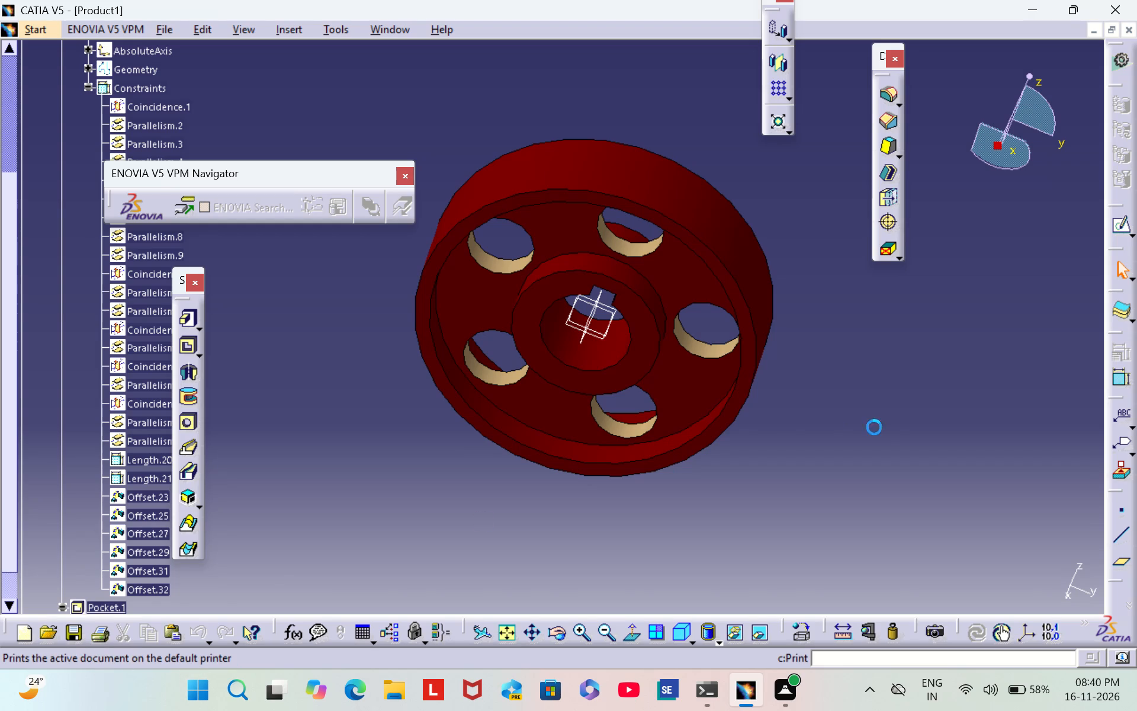
{"action": "type", "text": "PART 5"}
{"action": "key", "text": "Return"}
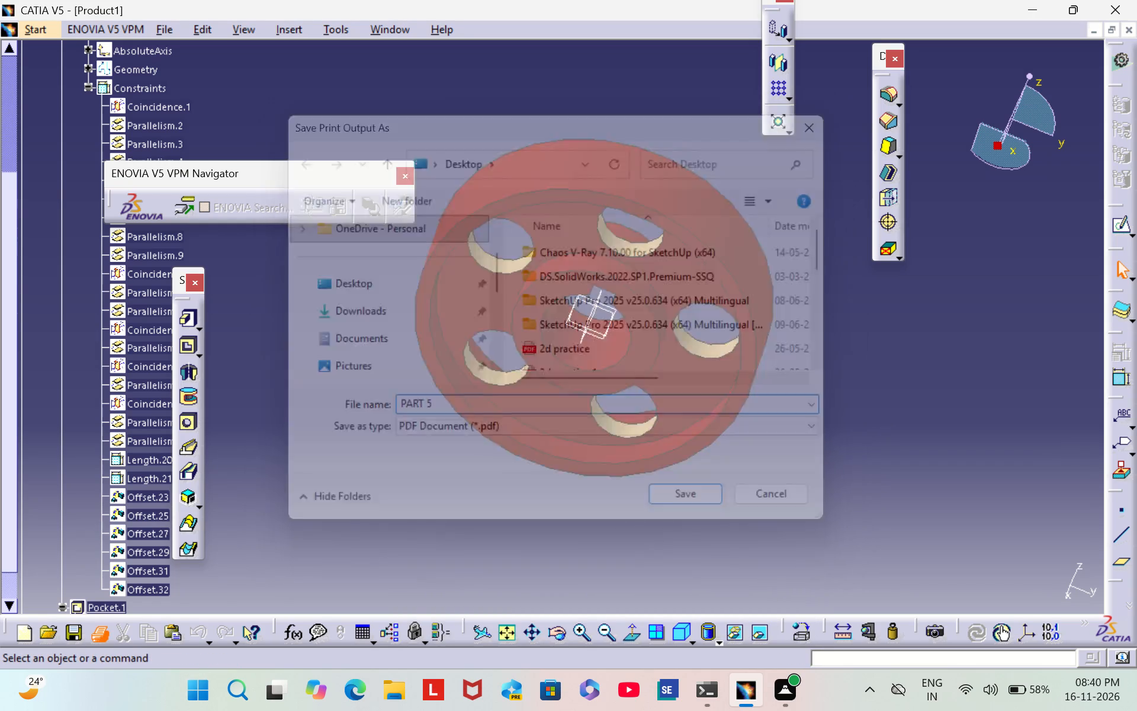